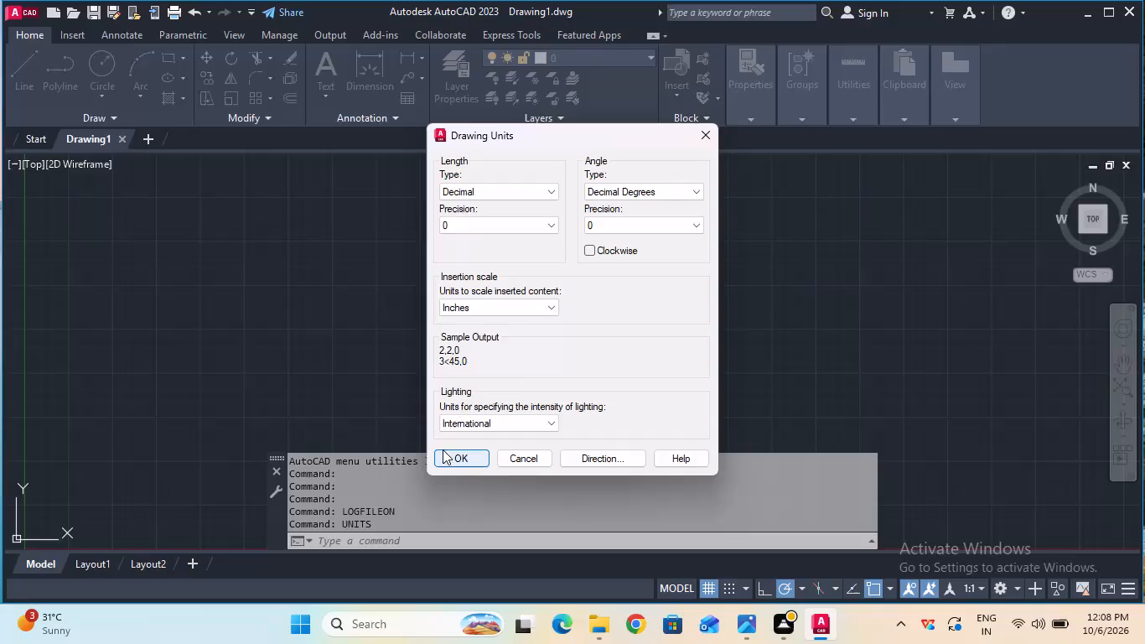
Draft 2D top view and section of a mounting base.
Set the drawing's insertion scale units to Millimeters.
{"action": "left_click", "coordinate": [516, 304]}
{"action": "left_click", "coordinate": [509, 376]}
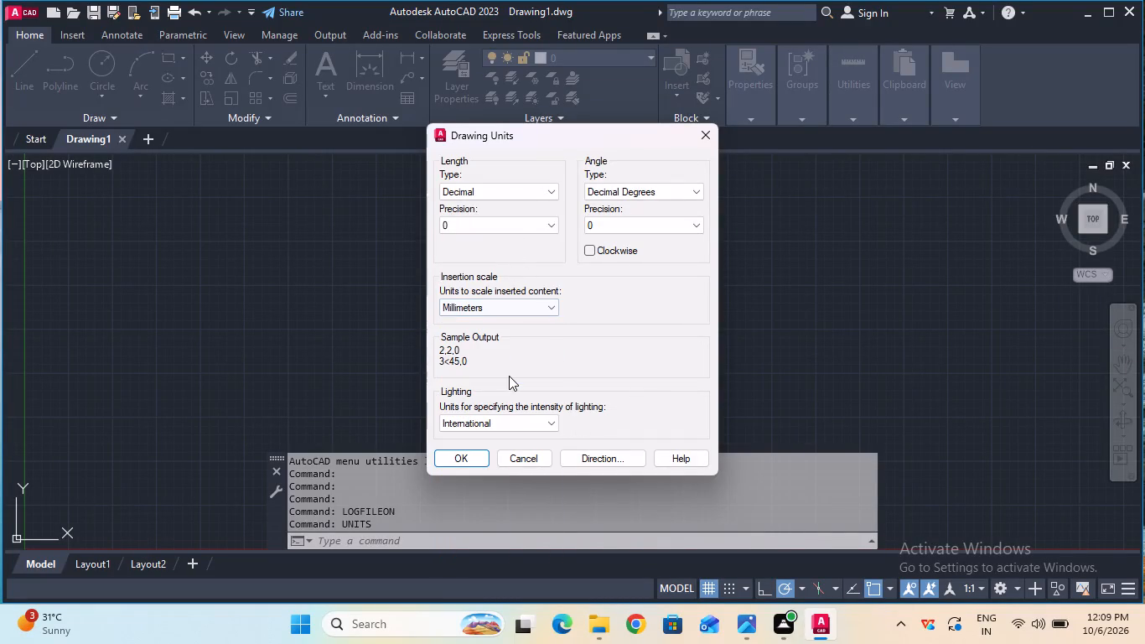
{"action": "left_click", "coordinate": [460, 454]}
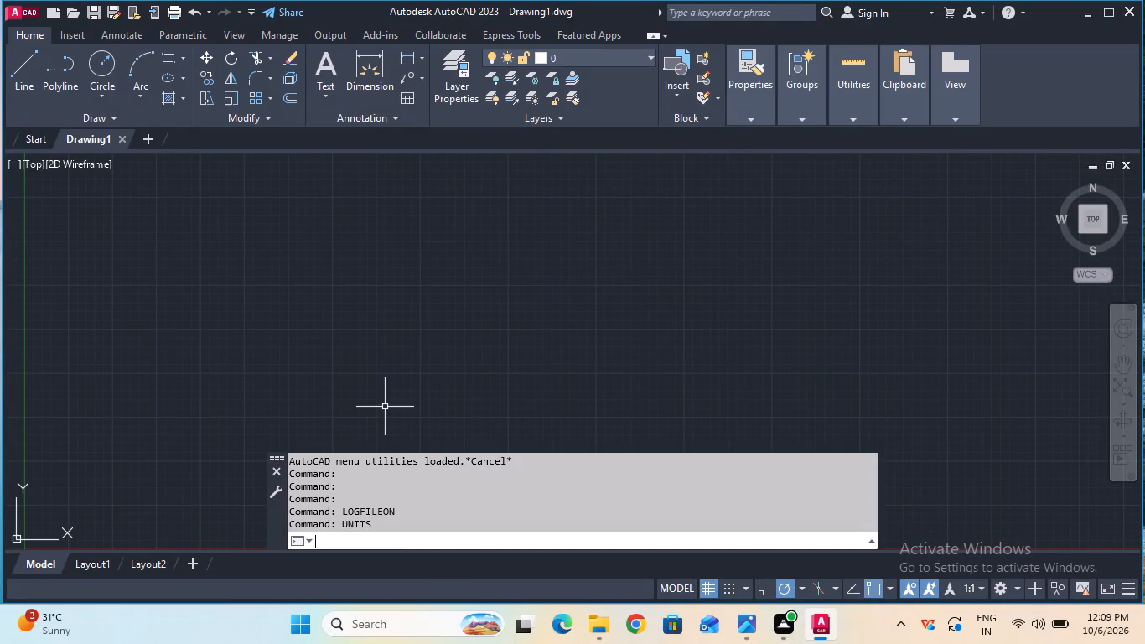
Modify the Standard dimension style's text to a height of 6 with ISO standard alignment.
{"action": "left_click", "coordinate": [401, 538]}
{"action": "key", "text": "d"}
{"action": "key", "text": "Return"}
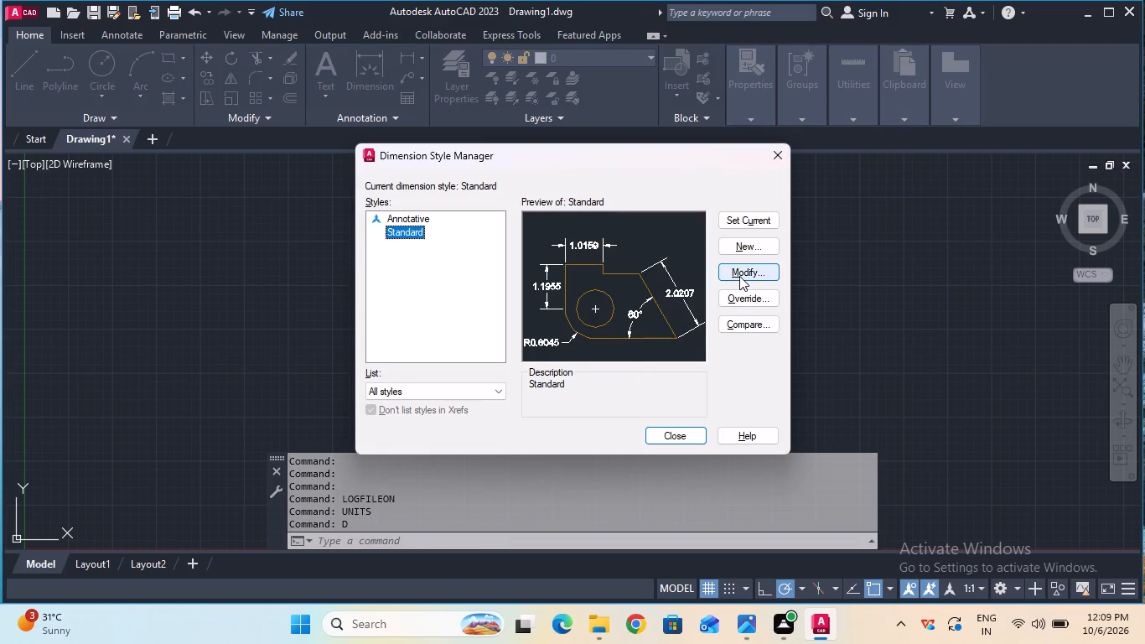
{"action": "left_click", "coordinate": [739, 276]}
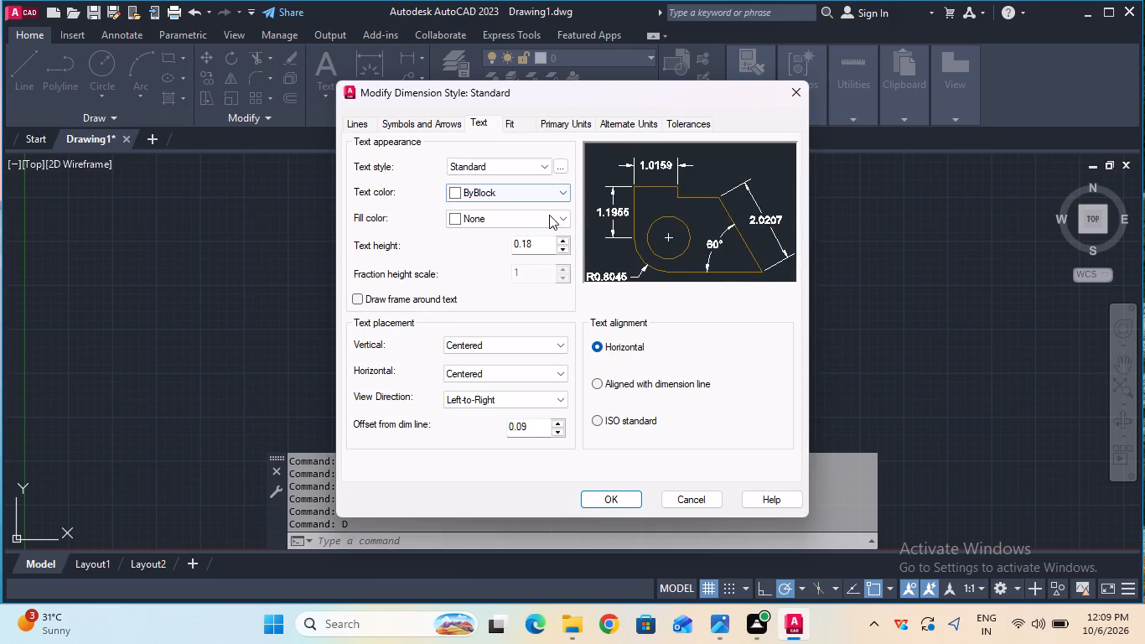
{"action": "left_click", "coordinate": [545, 239]}
{"action": "key", "text": "BackSpace"}
{"action": "key", "text": "BackSpace"}
{"action": "key", "text": "BackSpace"}
{"action": "key", "text": "BackSpace"}
{"action": "key", "text": "BackSpace"}
{"action": "key", "text": "BackSpace"}
{"action": "key", "text": "BackSpace"}
{"action": "key", "text": "BackSpace"}
{"action": "key", "text": "BackSpace"}
{"action": "key", "text": "BackSpace"}
{"action": "key", "text": "BackSpace"}
{"action": "key", "text": "BackSpace"}
{"action": "key", "text": "BackSpace"}
{"action": "key", "text": "BackSpace"}
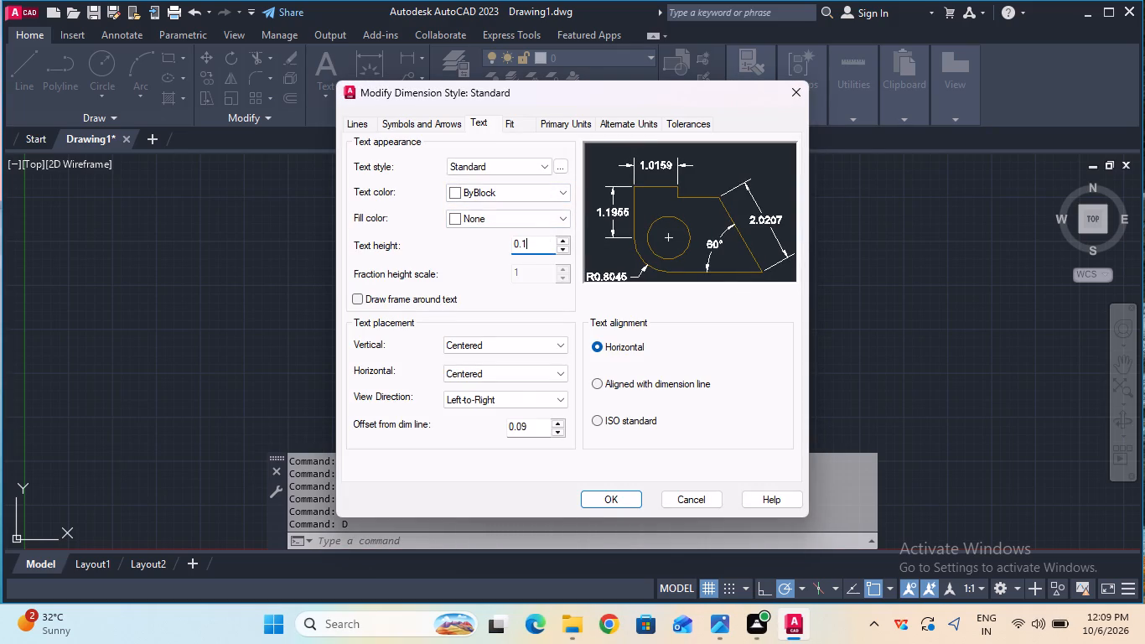
{"action": "key", "text": "6"}
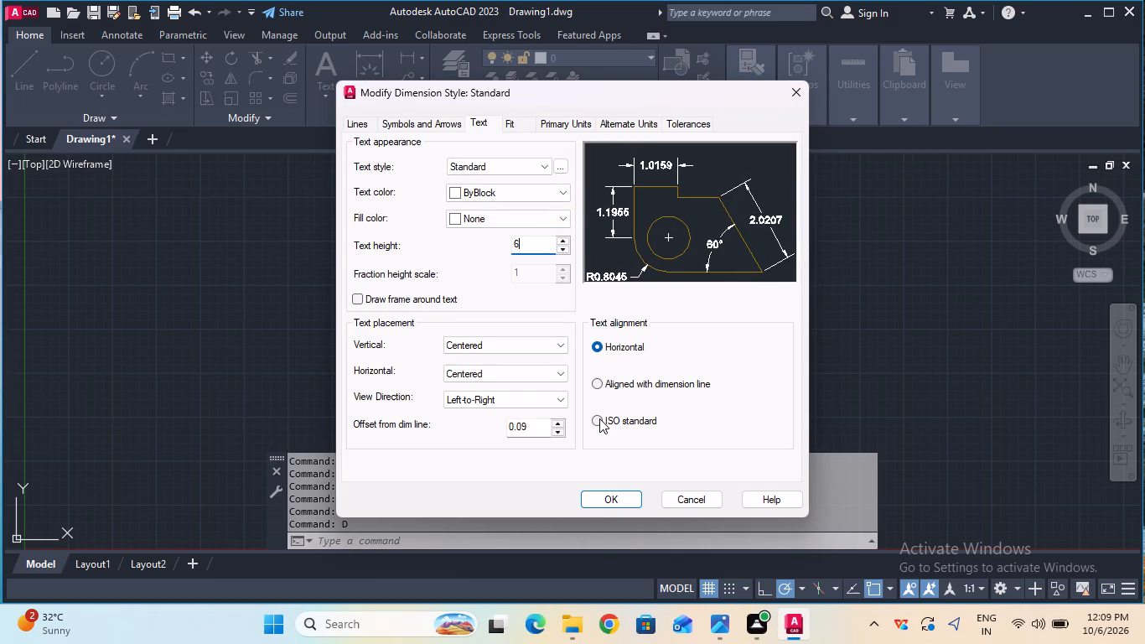
{"action": "left_click", "coordinate": [600, 418]}
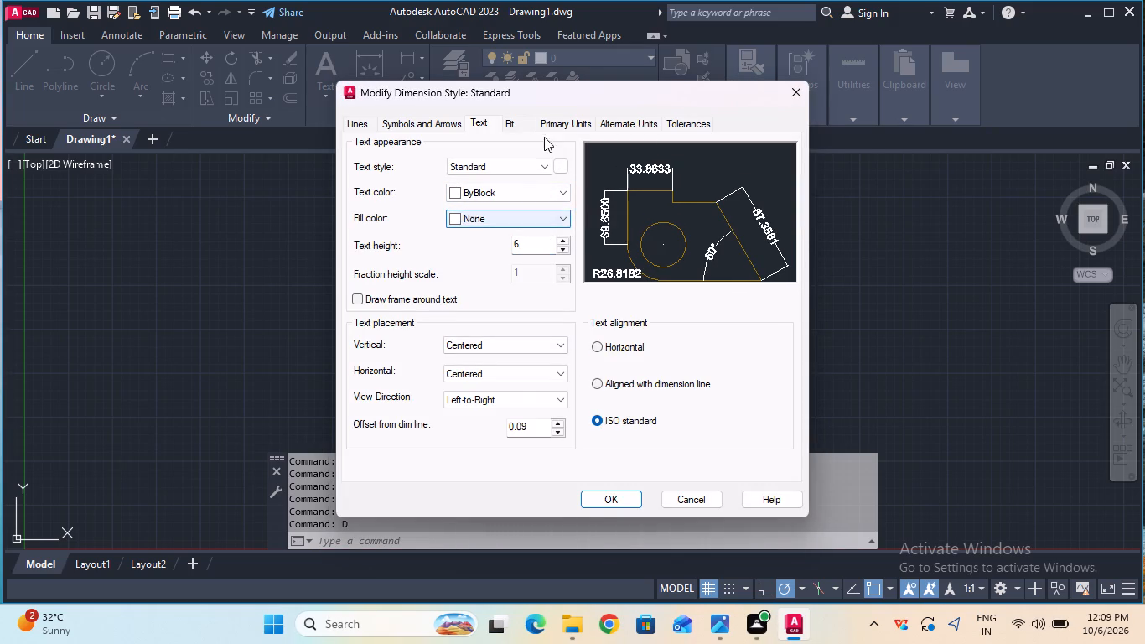
Set the Standard dimension style's linear precision to 0 and make the style current.
{"action": "left_click", "coordinate": [546, 129]}
{"action": "left_click", "coordinate": [541, 176]}
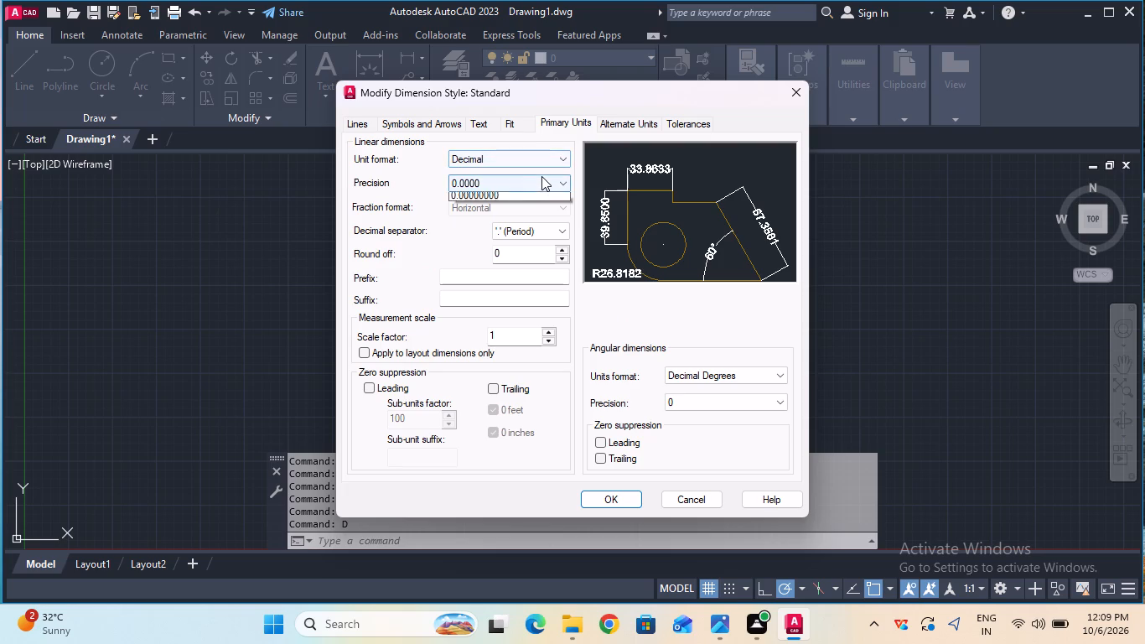
{"action": "left_click", "coordinate": [541, 198]}
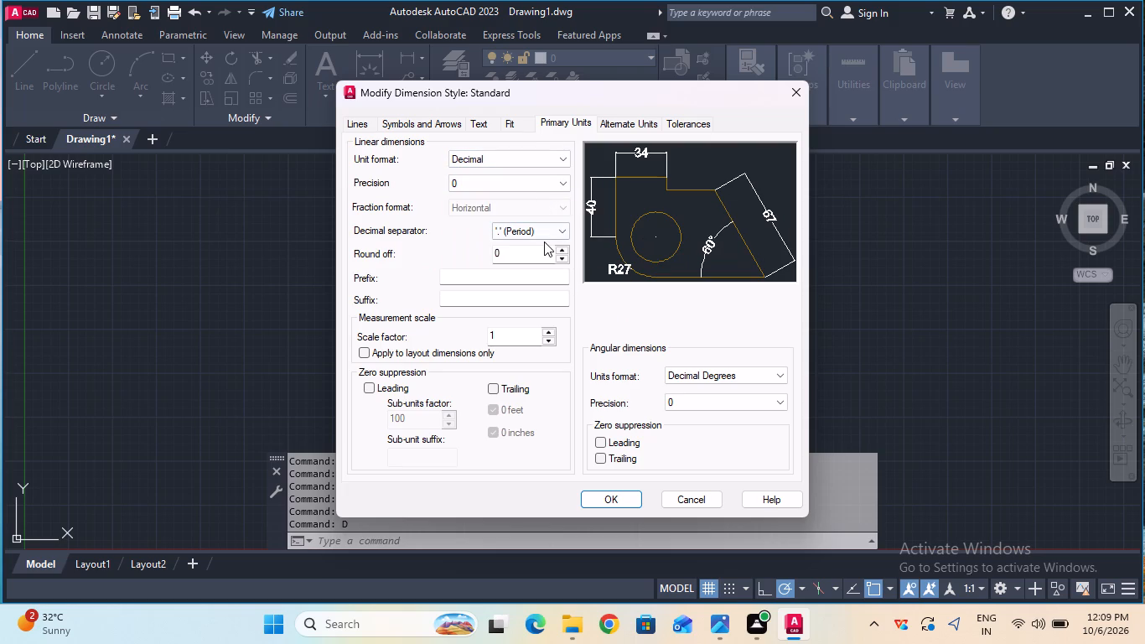
{"action": "left_click", "coordinate": [601, 493]}
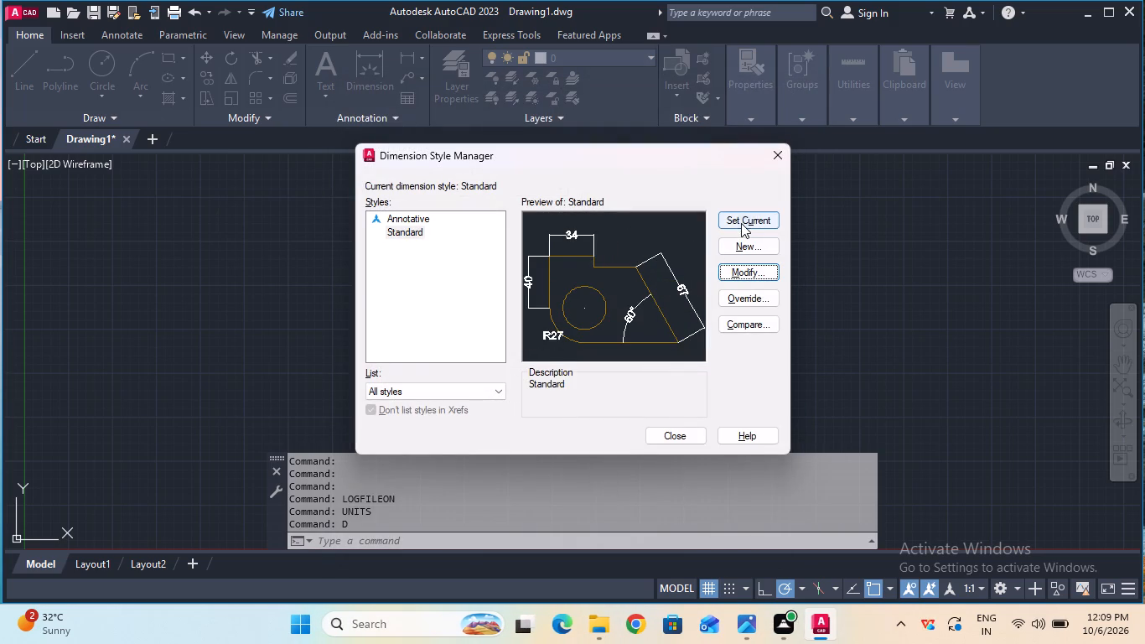
{"action": "left_click", "coordinate": [741, 223]}
{"action": "left_click", "coordinate": [676, 428]}
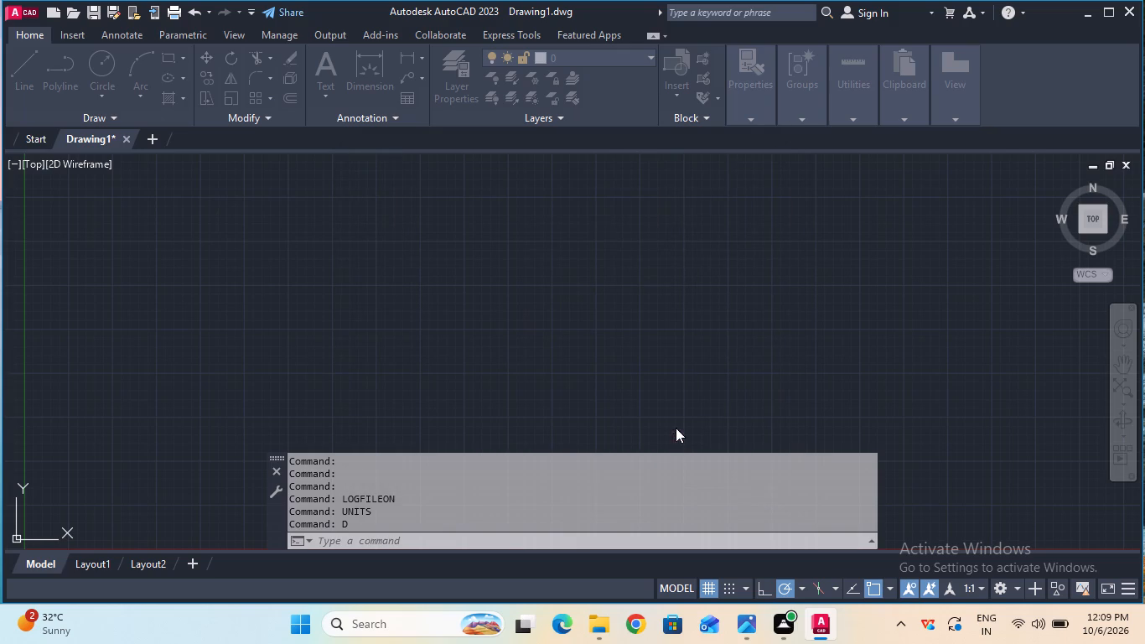
Set the model space limits with the lower left corner at 0,0 and the upper right corner at 100,100.
{"action": "left_click", "coordinate": [472, 534]}
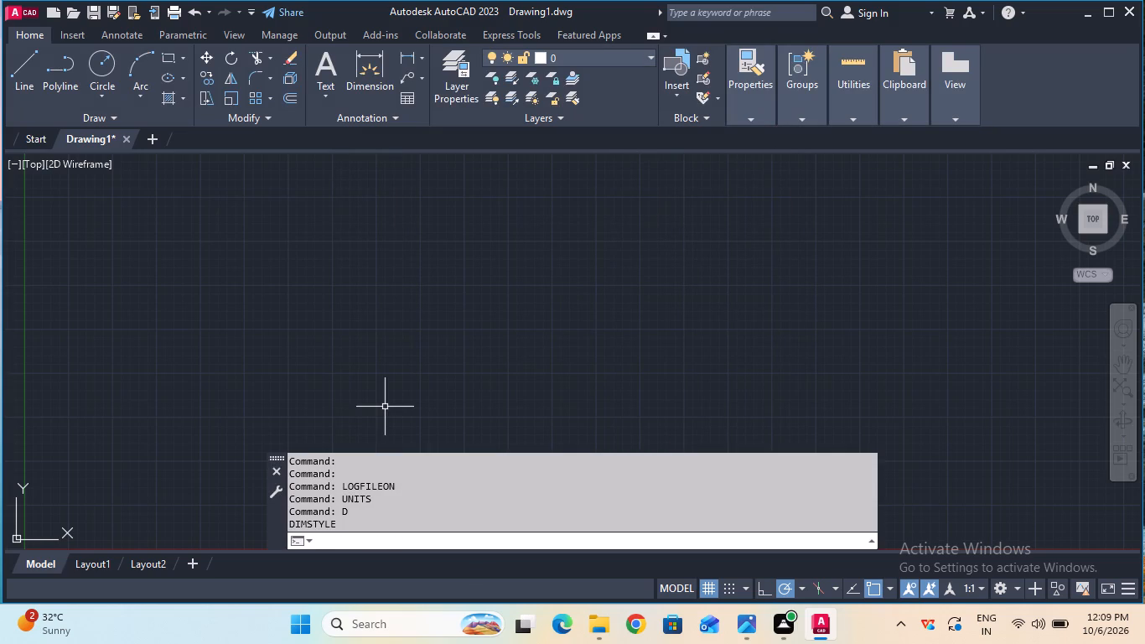
{"action": "type", "text": "li"}
{"action": "key", "text": "m"}
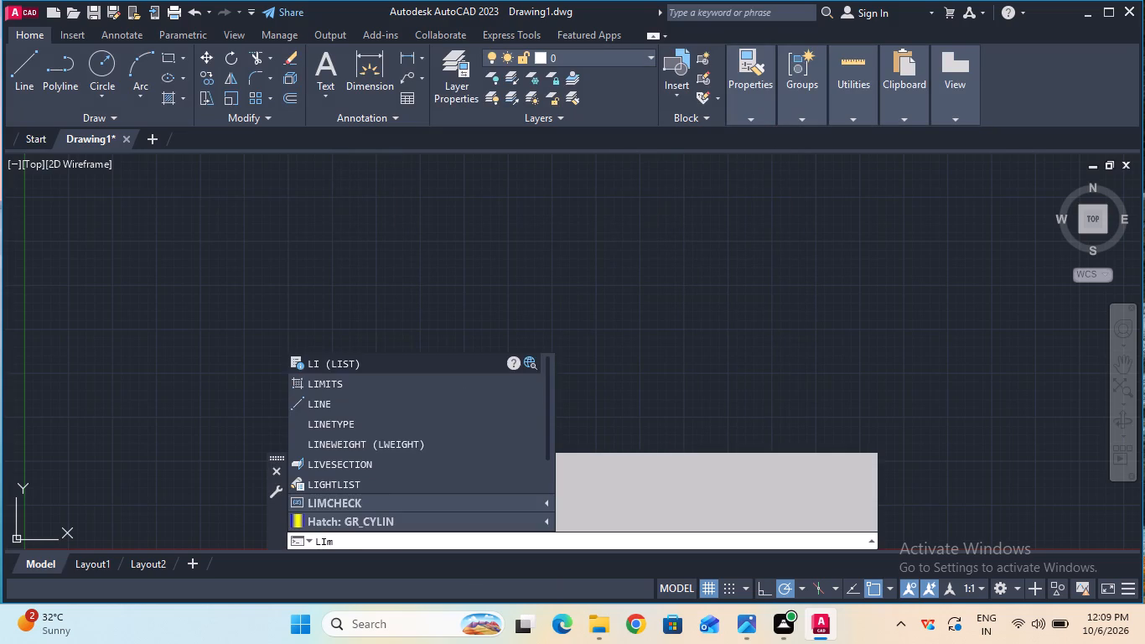
{"action": "left_click", "coordinate": [446, 499]}
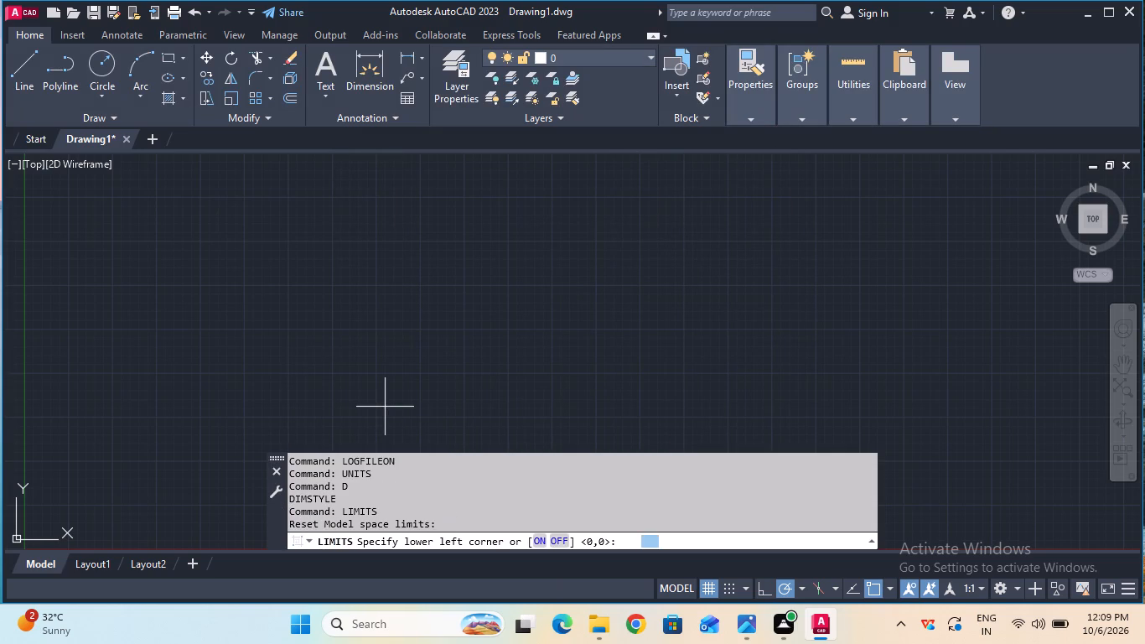
{"action": "left_click", "coordinate": [646, 540]}
{"action": "type", "text": "0,0"}
{"action": "key", "text": "Return"}
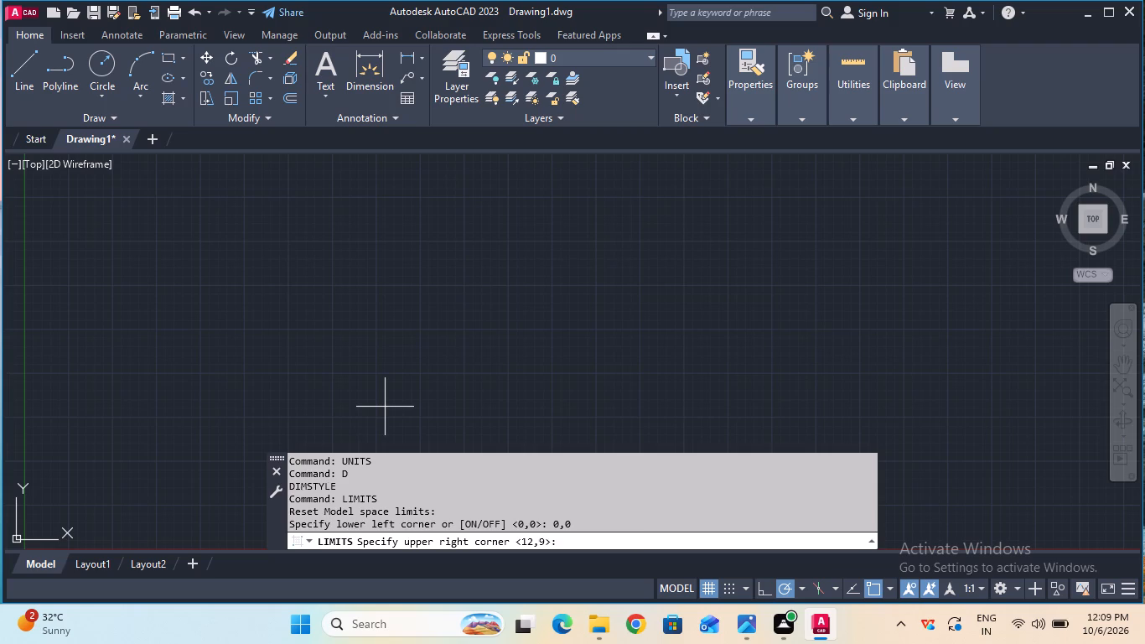
{"action": "type", "text": "100,100"}
{"action": "key", "text": "Return"}
{"action": "key", "text": "z"}
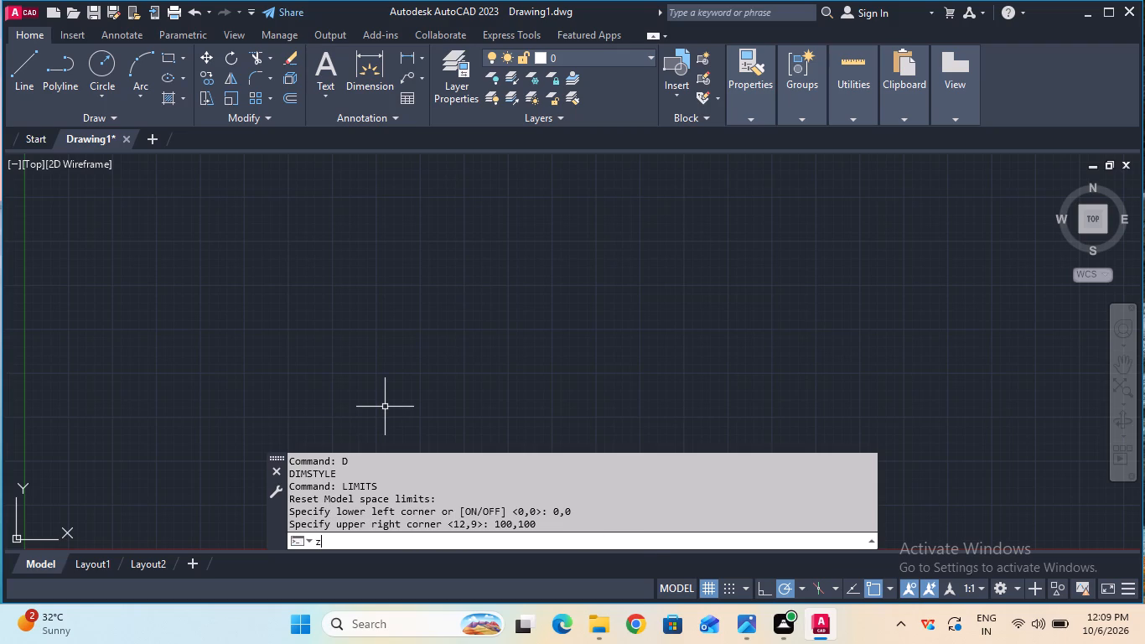
{"action": "key", "text": "Return"}
{"action": "key", "text": "a"}
{"action": "key", "text": "Return"}
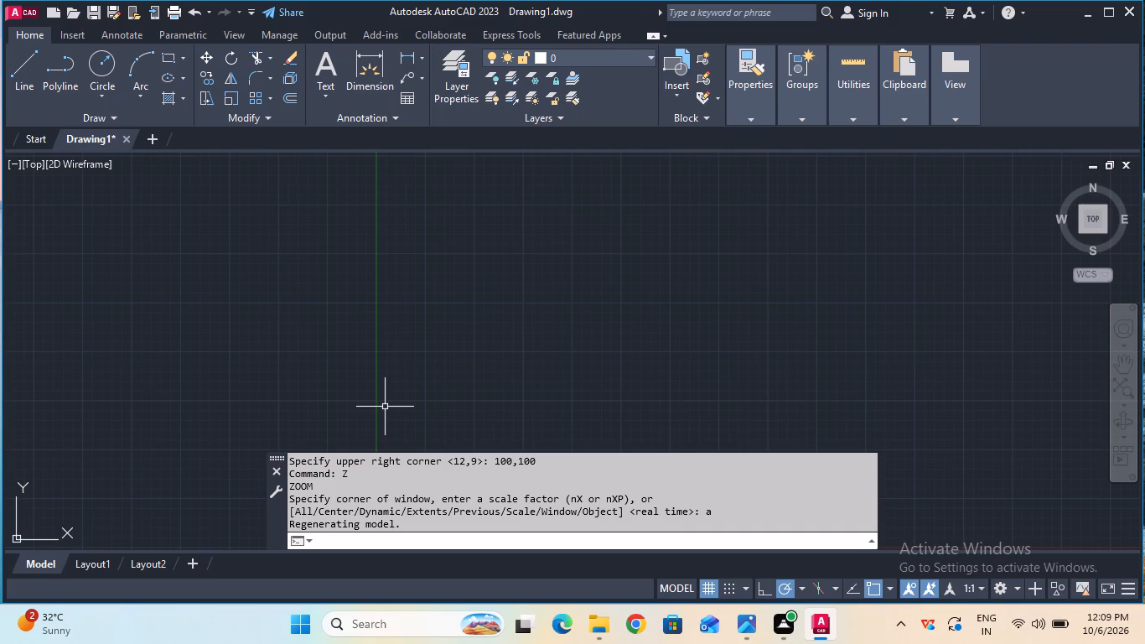
Turn on Ortho mode.
{"action": "key", "text": "F8"}
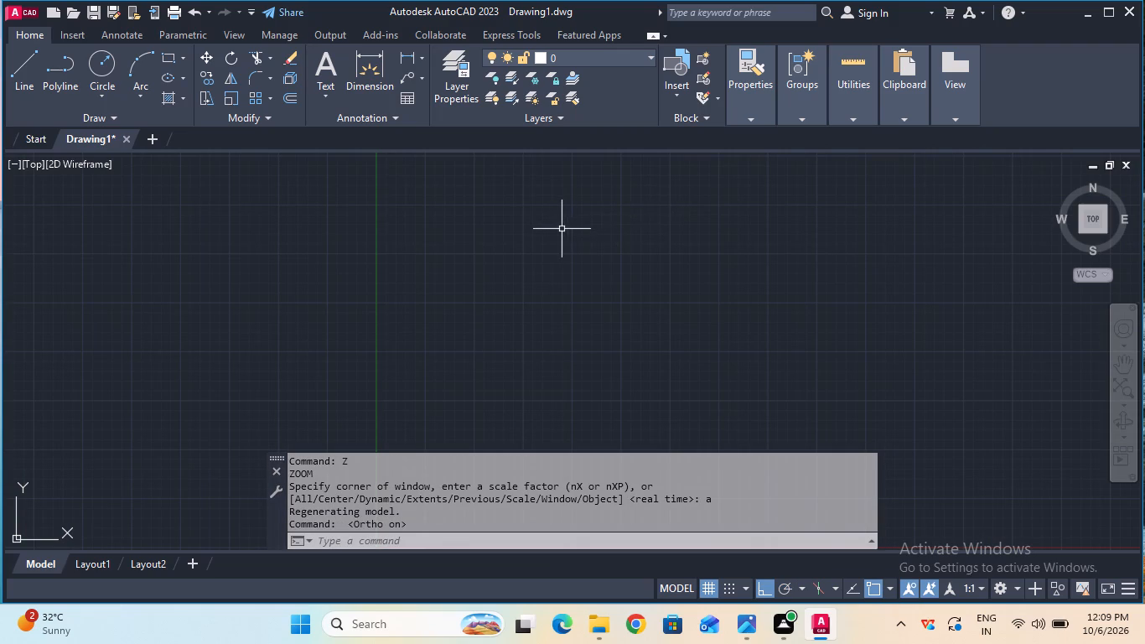
Load the CENTER linetype from acad.lin into the drawing.
{"action": "left_click", "coordinate": [760, 122]}
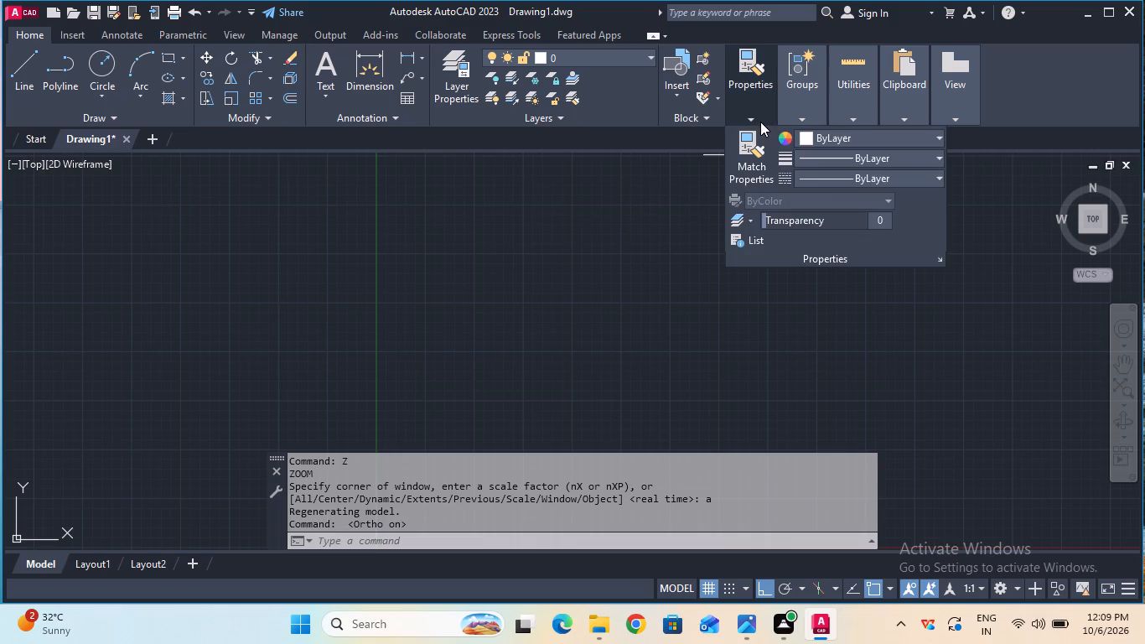
{"action": "left_click", "coordinate": [821, 179]}
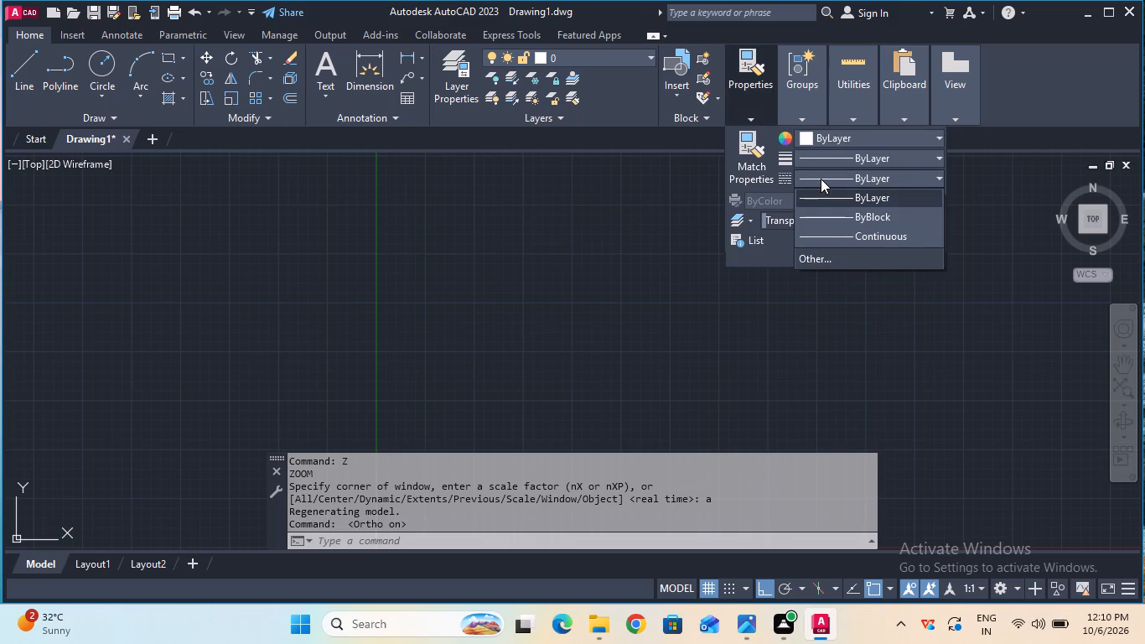
{"action": "left_click", "coordinate": [837, 265]}
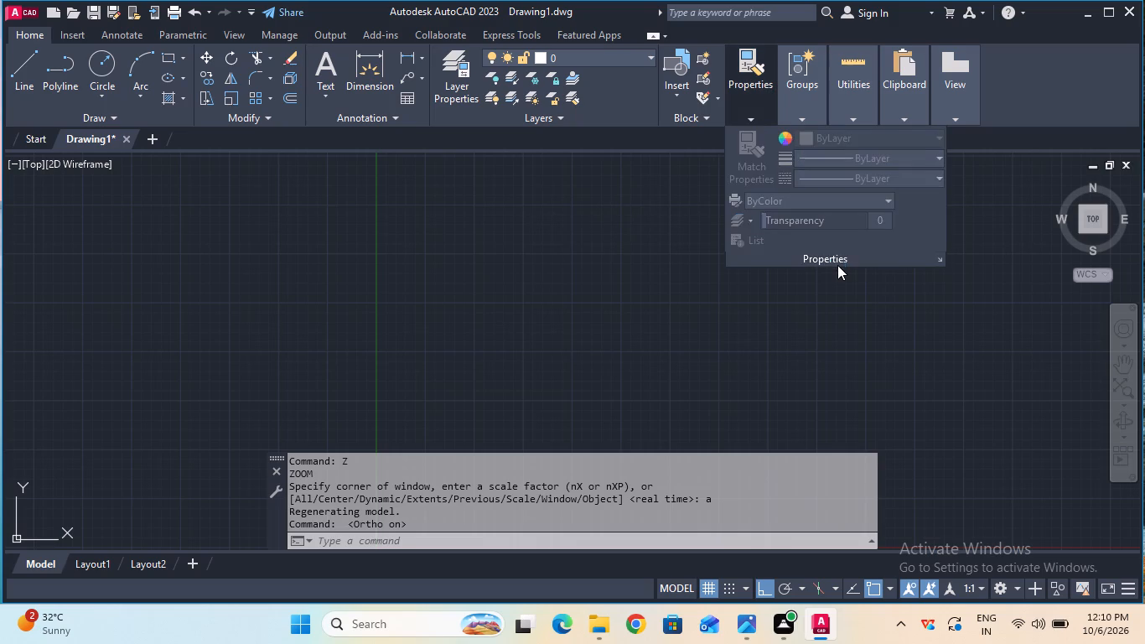
{"action": "left_click", "coordinate": [707, 174]}
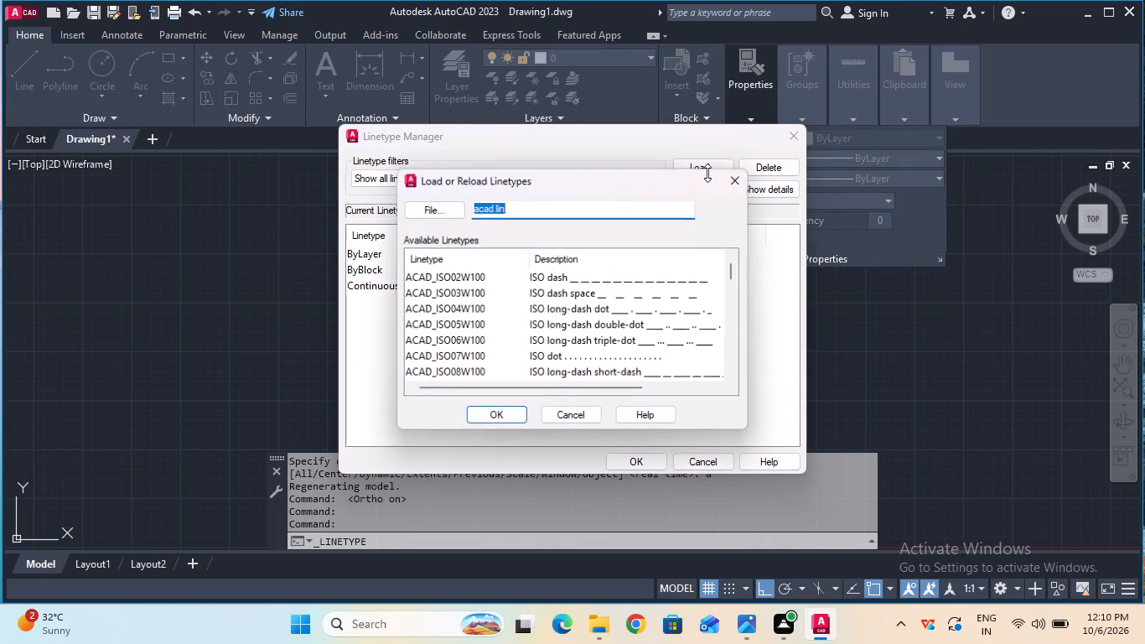
{"action": "left_click_drag", "start_coordinate": [734, 273], "coordinate": [737, 314]}
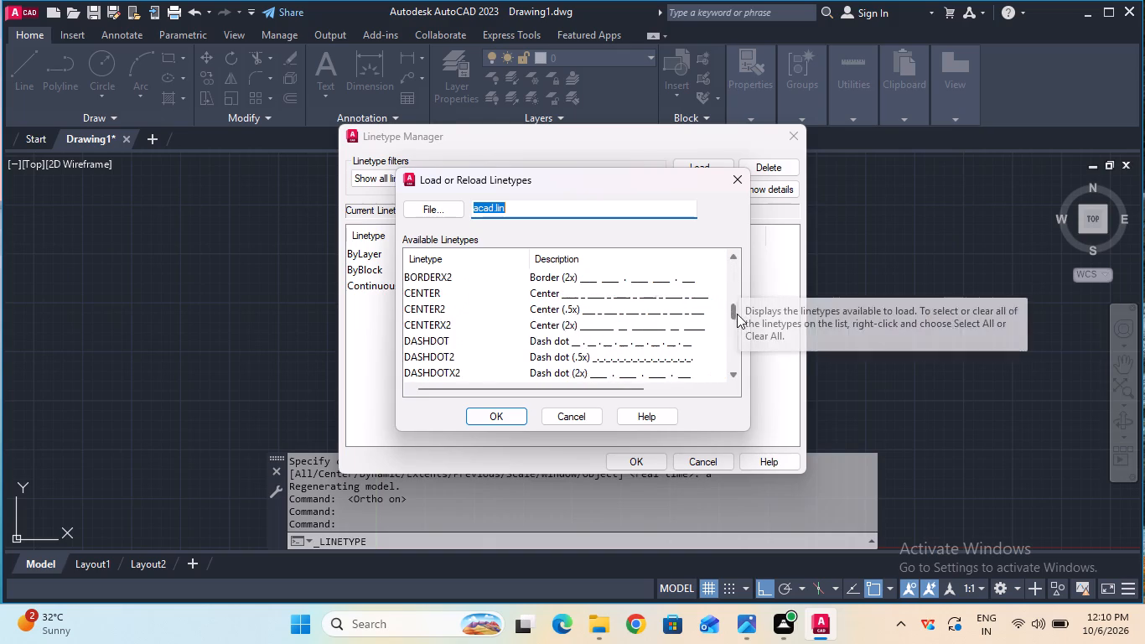
{"action": "left_click_drag", "start_coordinate": [737, 314], "coordinate": [737, 316]}
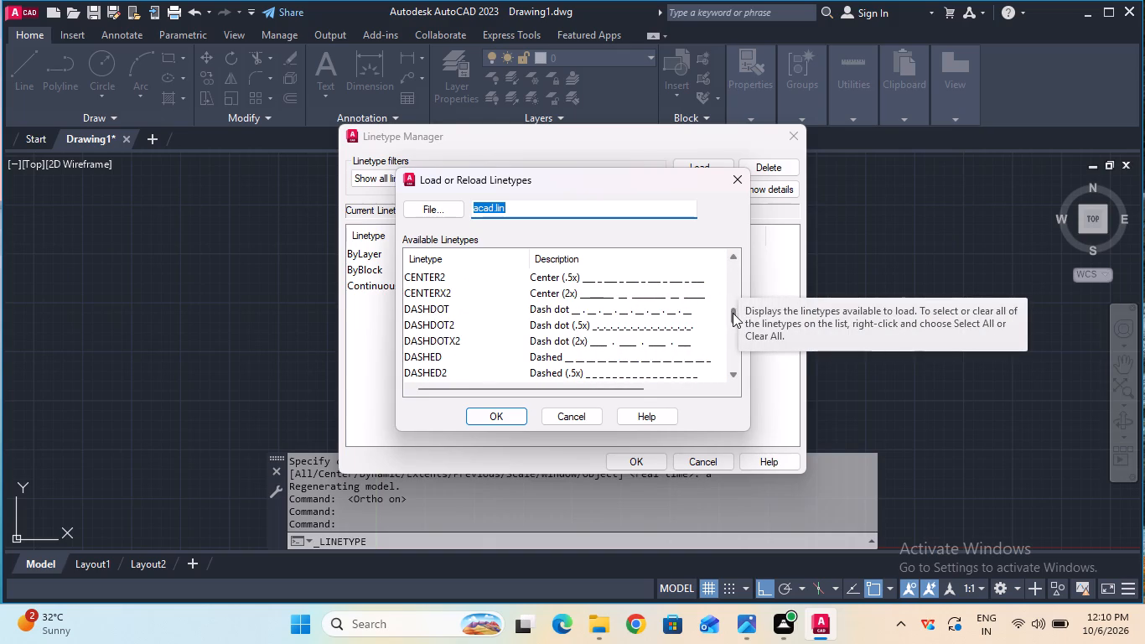
{"action": "left_click_drag", "start_coordinate": [733, 313], "coordinate": [733, 293]}
{"action": "left_click_drag", "start_coordinate": [733, 293], "coordinate": [733, 301]}
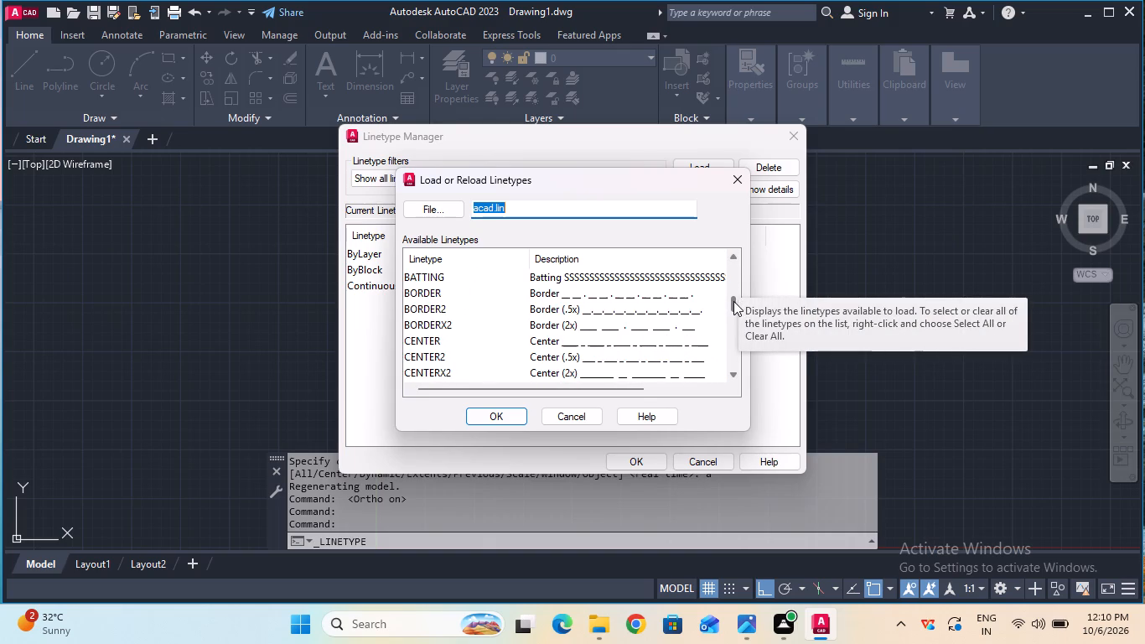
{"action": "left_click_drag", "start_coordinate": [733, 301], "coordinate": [733, 302]}
{"action": "left_click", "coordinate": [547, 334]}
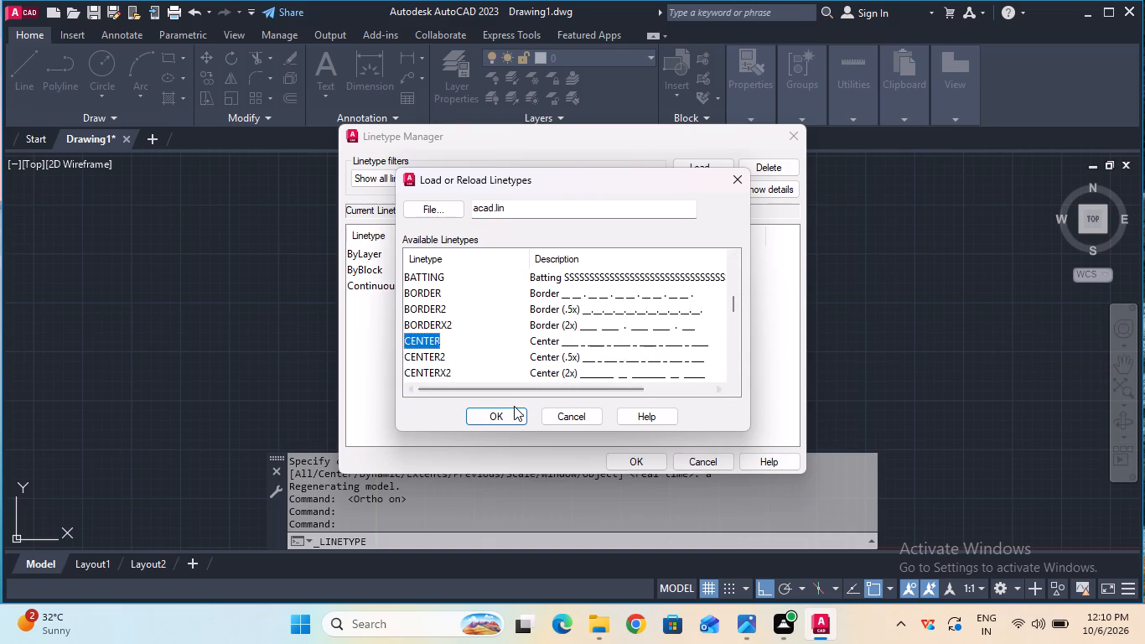
{"action": "left_click", "coordinate": [514, 406]}
{"action": "left_click", "coordinate": [510, 430]}
{"action": "left_click", "coordinate": [513, 422]}
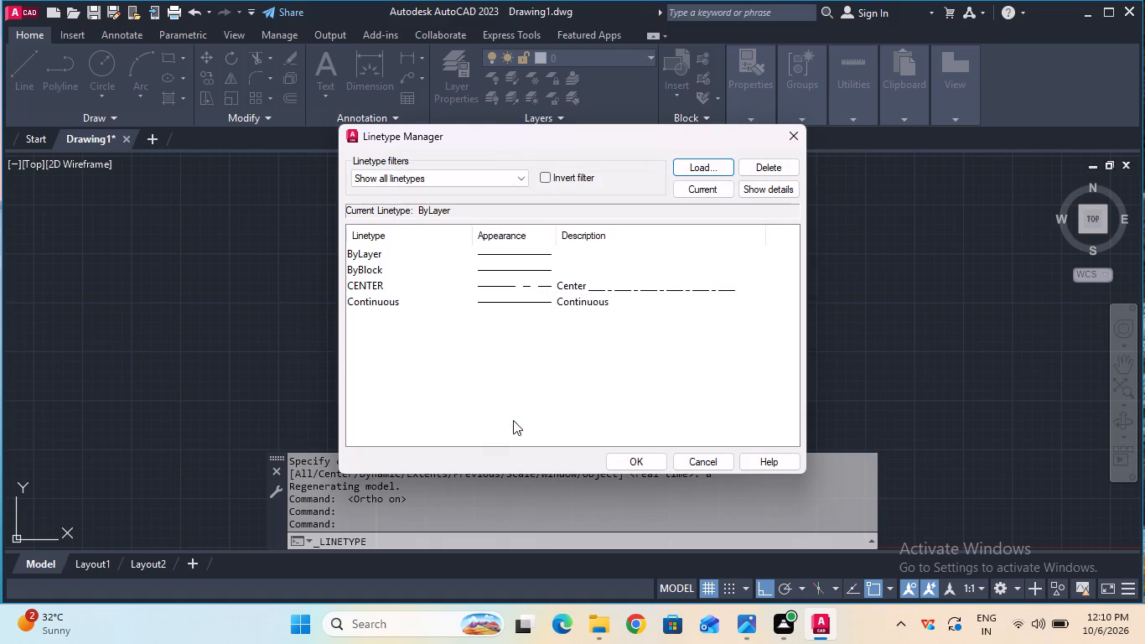
{"action": "left_click", "coordinate": [661, 455]}
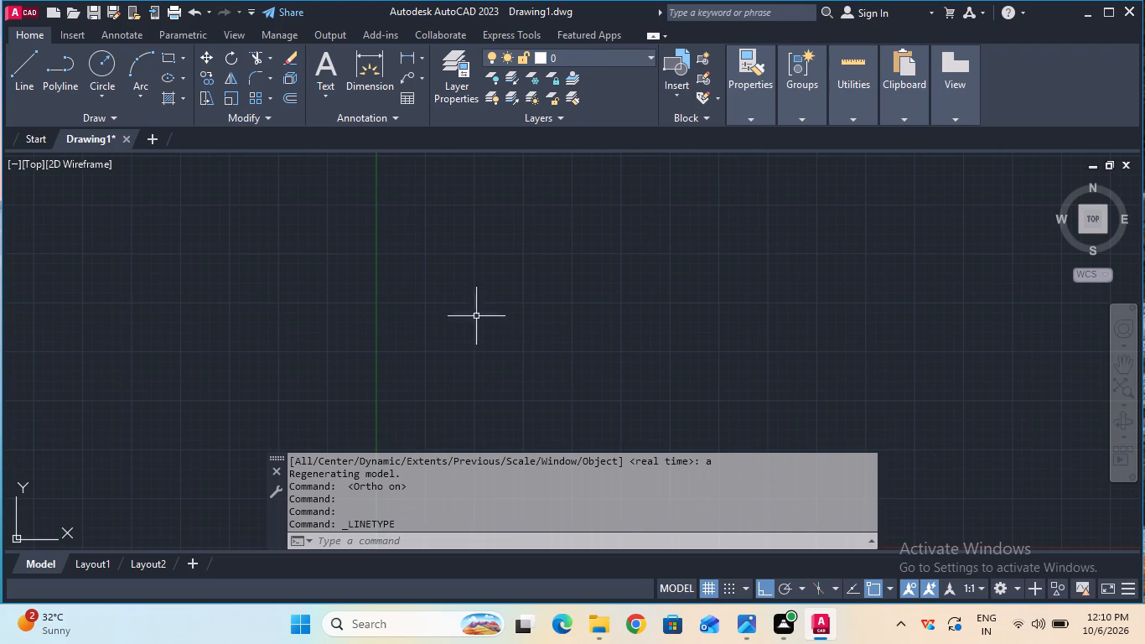
Draw a vertical line 25 mm long going upward, just right of the Y axis.
{"action": "left_click", "coordinate": [19, 94]}
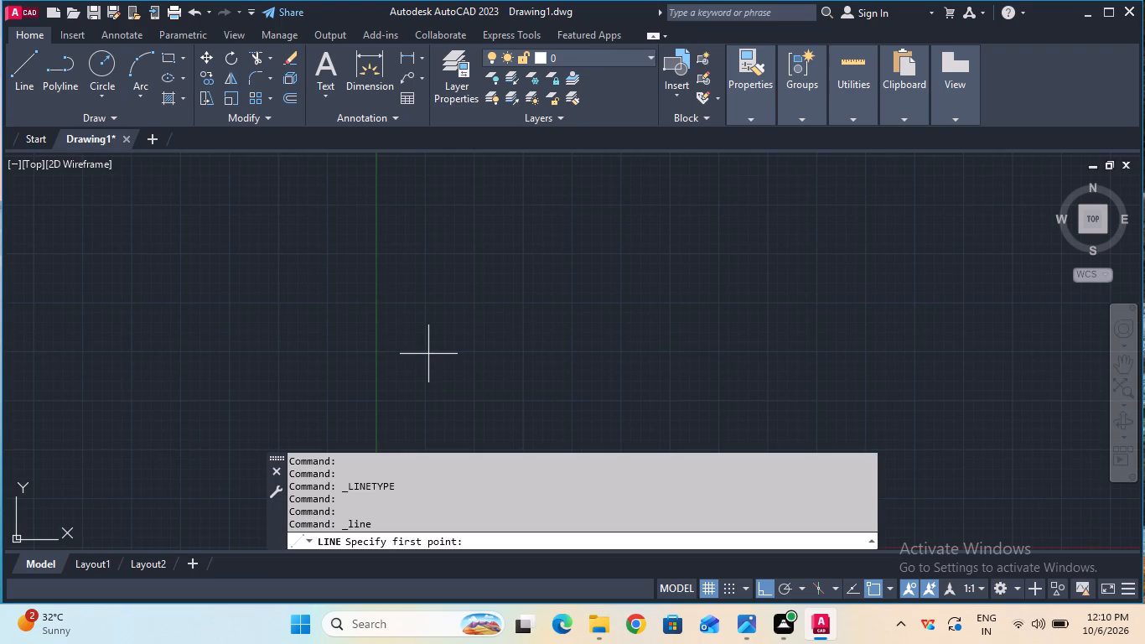
{"action": "left_click", "coordinate": [427, 399]}
{"action": "type", "text": "25"}
{"action": "key", "text": "Return"}
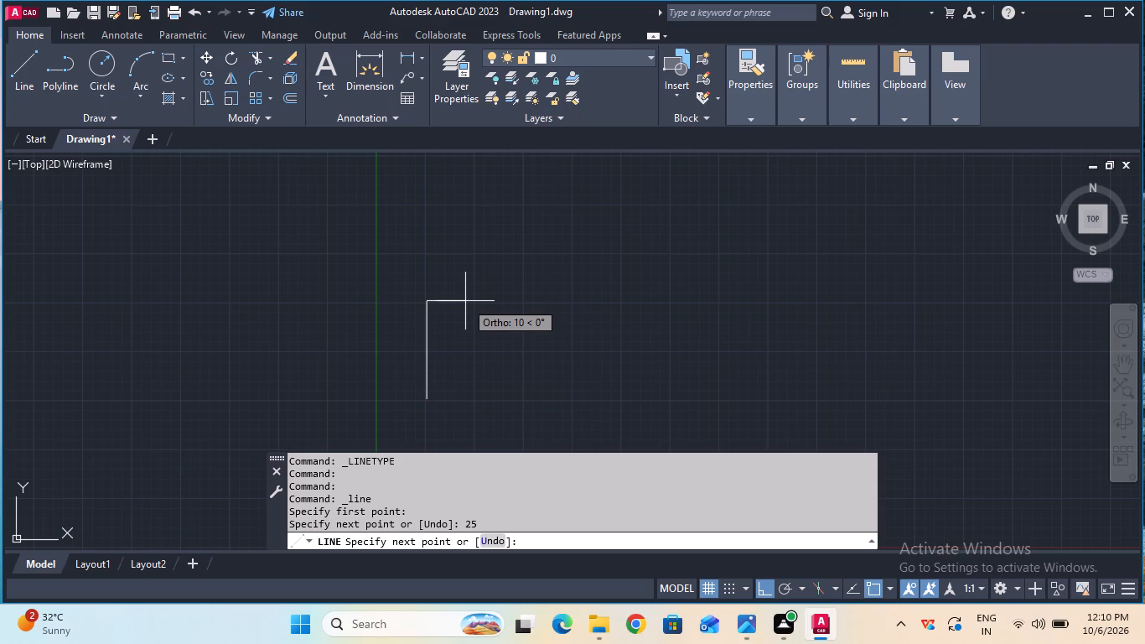
{"action": "key", "text": "Escape"}
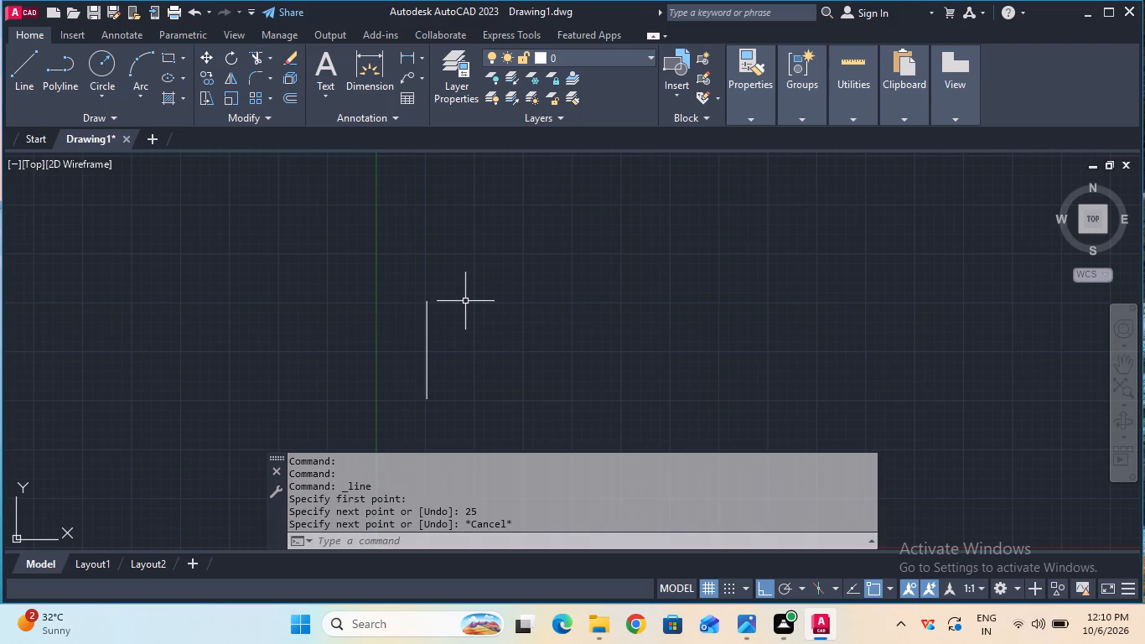
Draw a 26 mm horizontal line to the right from the lower end of the vertical line.
{"action": "left_click", "coordinate": [23, 91]}
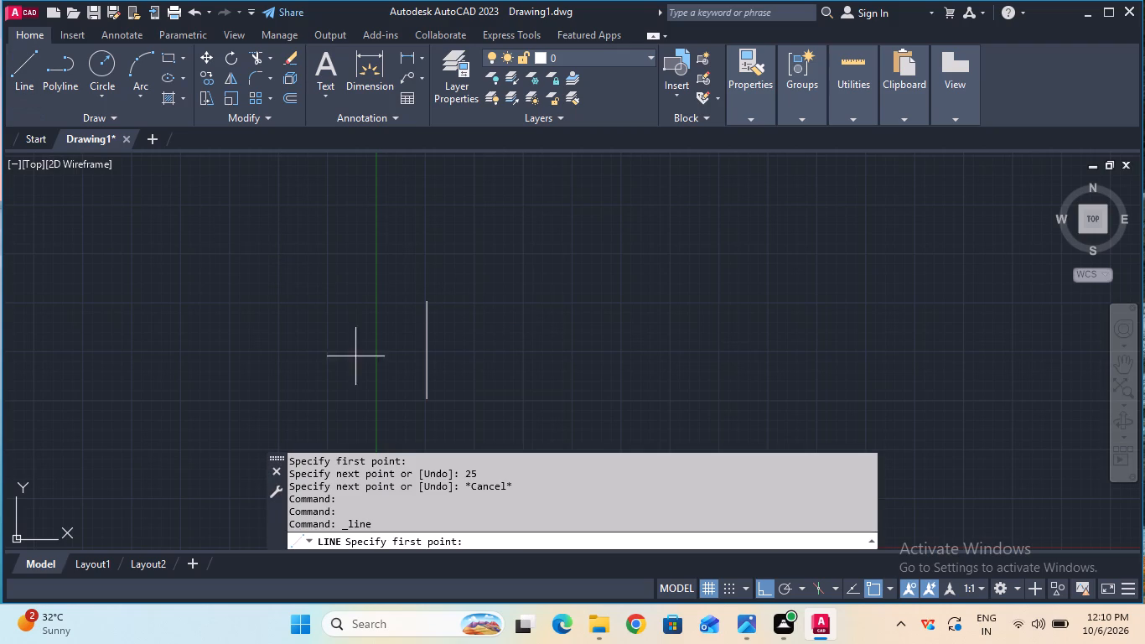
{"action": "left_click", "coordinate": [430, 401]}
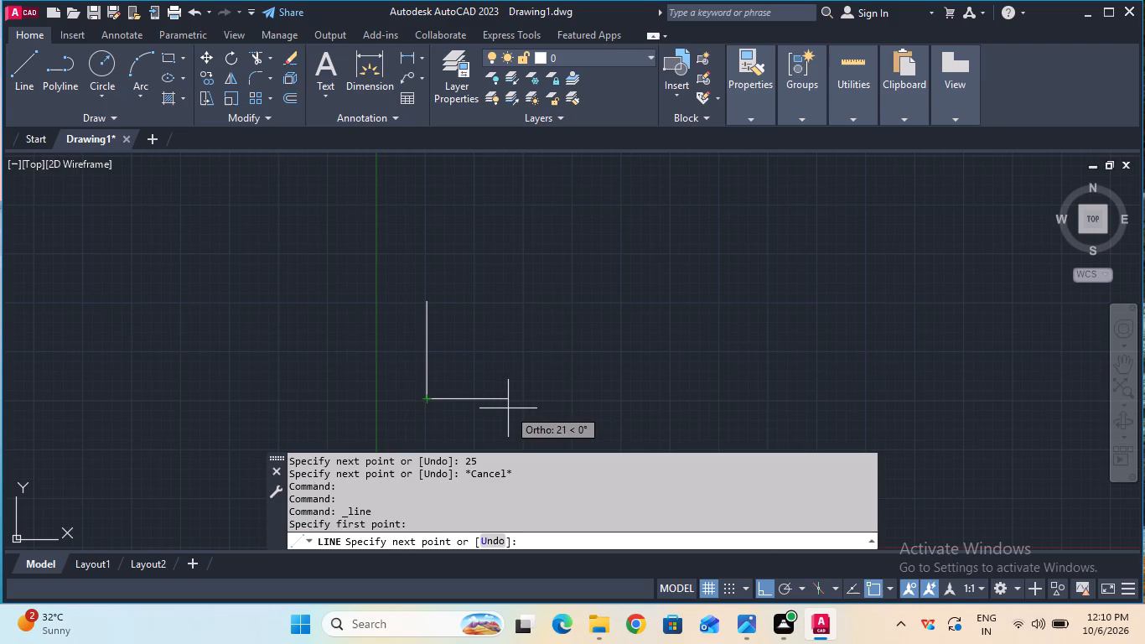
{"action": "type", "text": "26"}
{"action": "key", "text": "Return"}
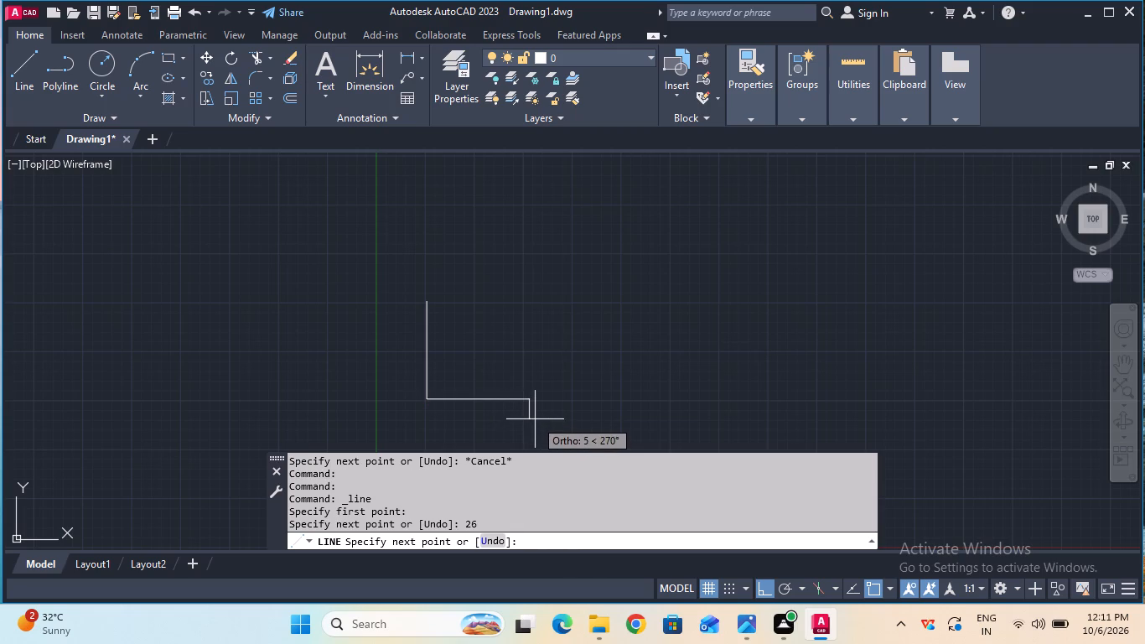
Continue the outline from the 26 mm line with segments 6 mm down, 112 mm right and 6 mm up.
{"action": "key", "text": "6"}
{"action": "key", "text": "Return"}
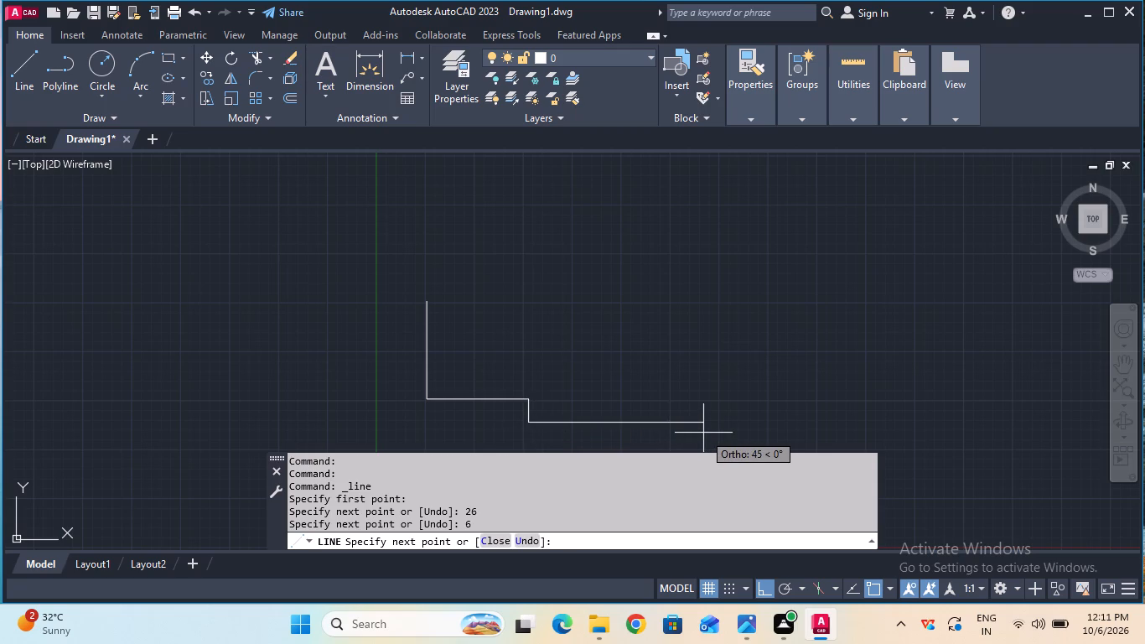
{"action": "type", "text": "112"}
{"action": "key", "text": "Return"}
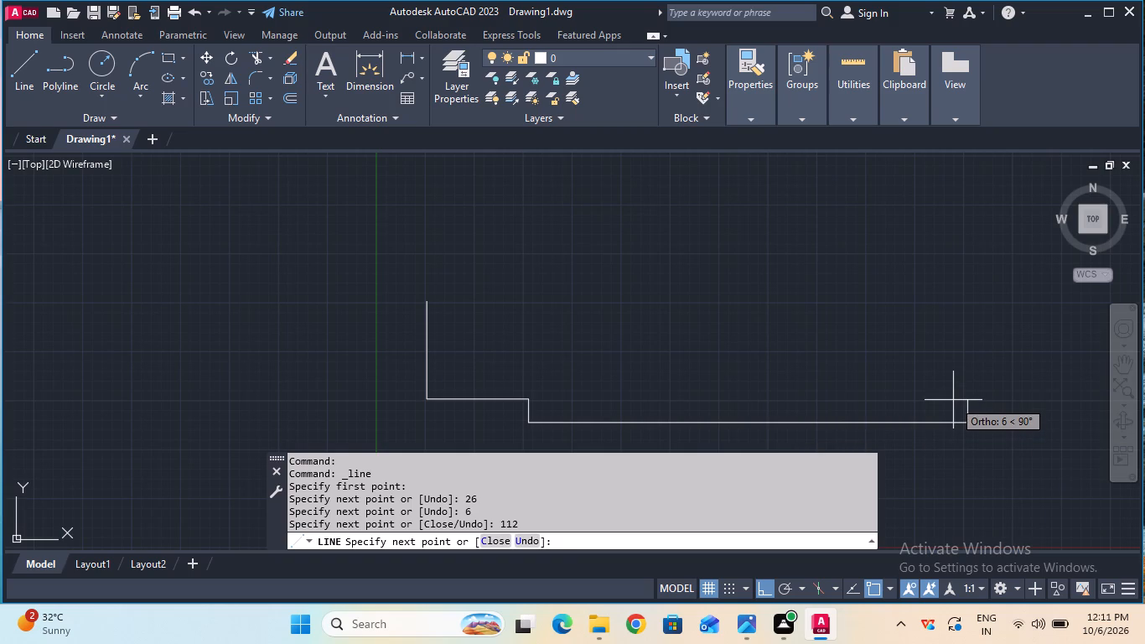
{"action": "key", "text": "6"}
{"action": "key", "text": "Return"}
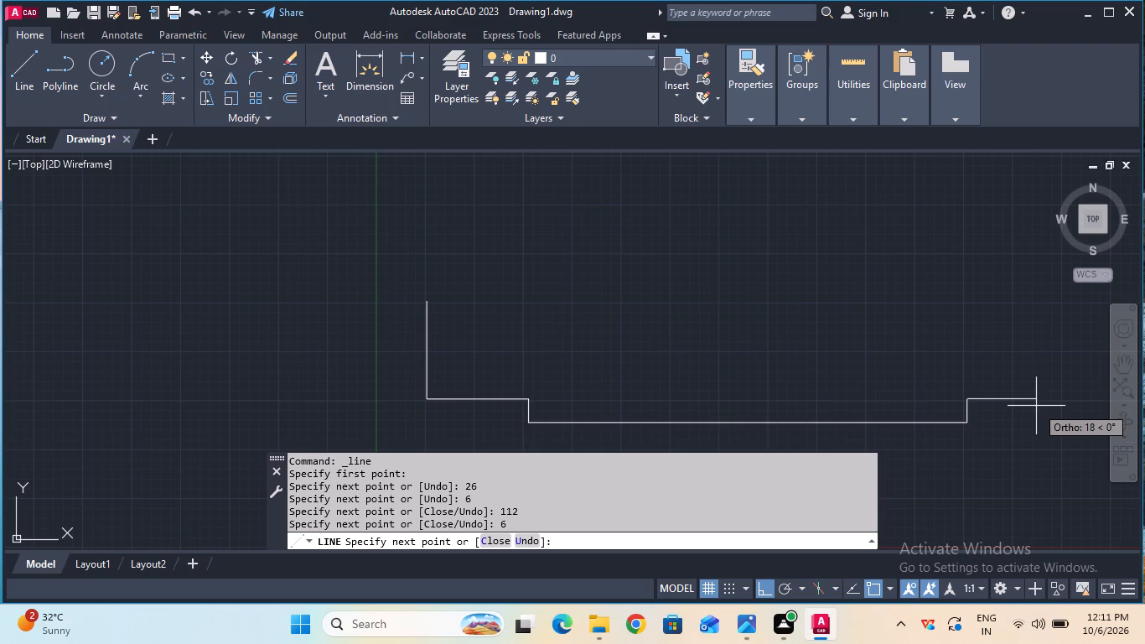
Continue the outline 26 mm to the right and 25 mm upward, ending the line chain there.
{"action": "type", "text": "26"}
{"action": "key", "text": "Return"}
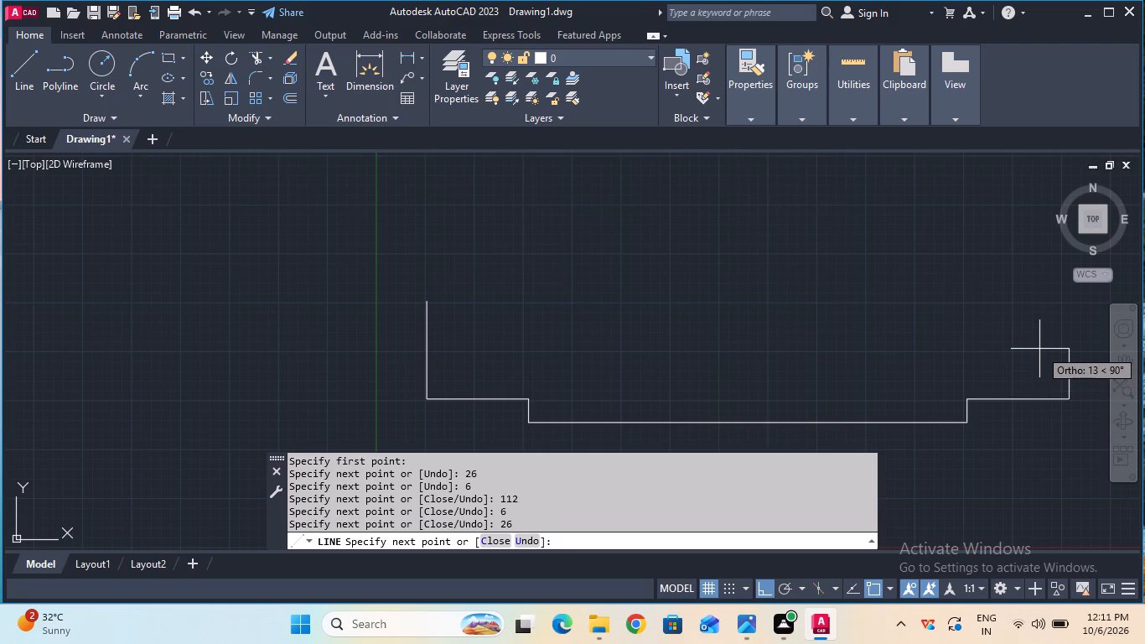
{"action": "type", "text": "25"}
{"action": "key", "text": "Return"}
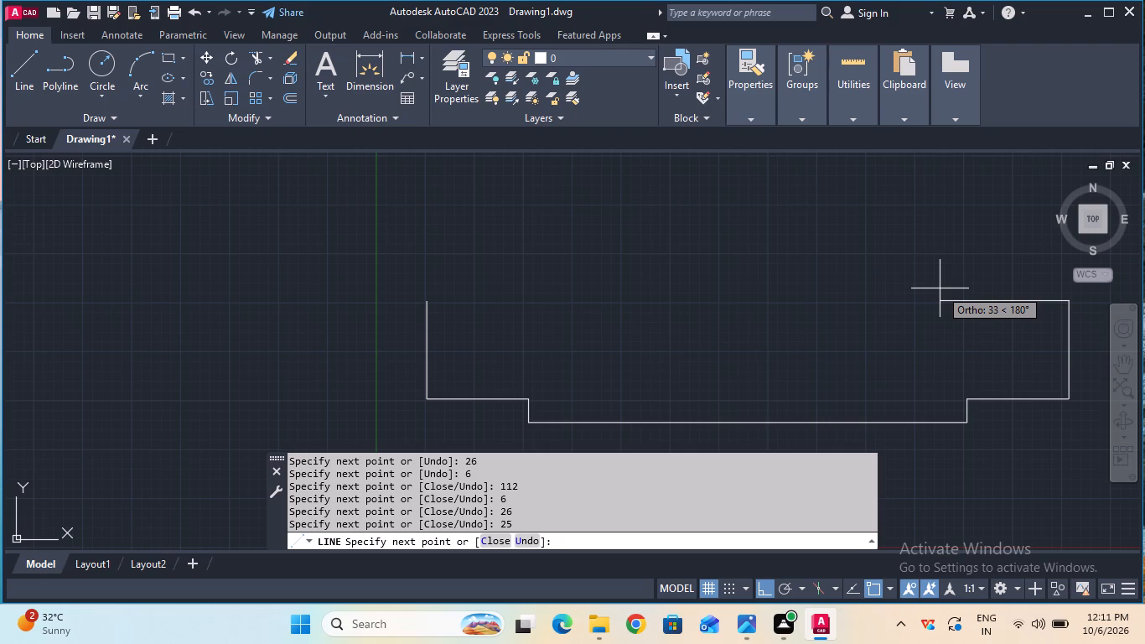
{"action": "key", "text": "Escape"}
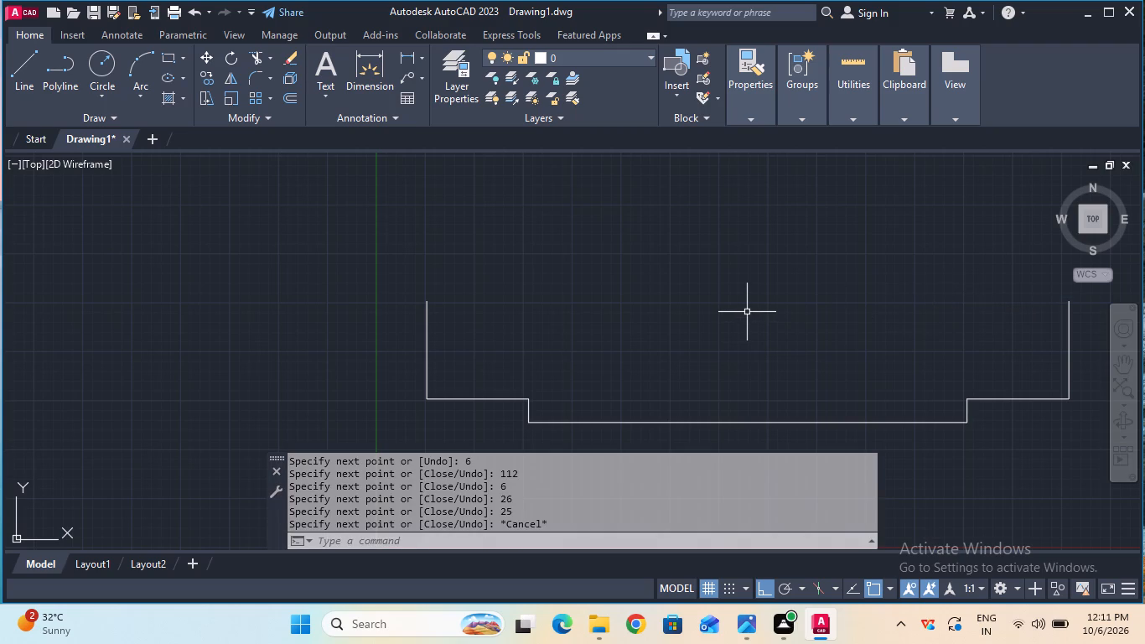
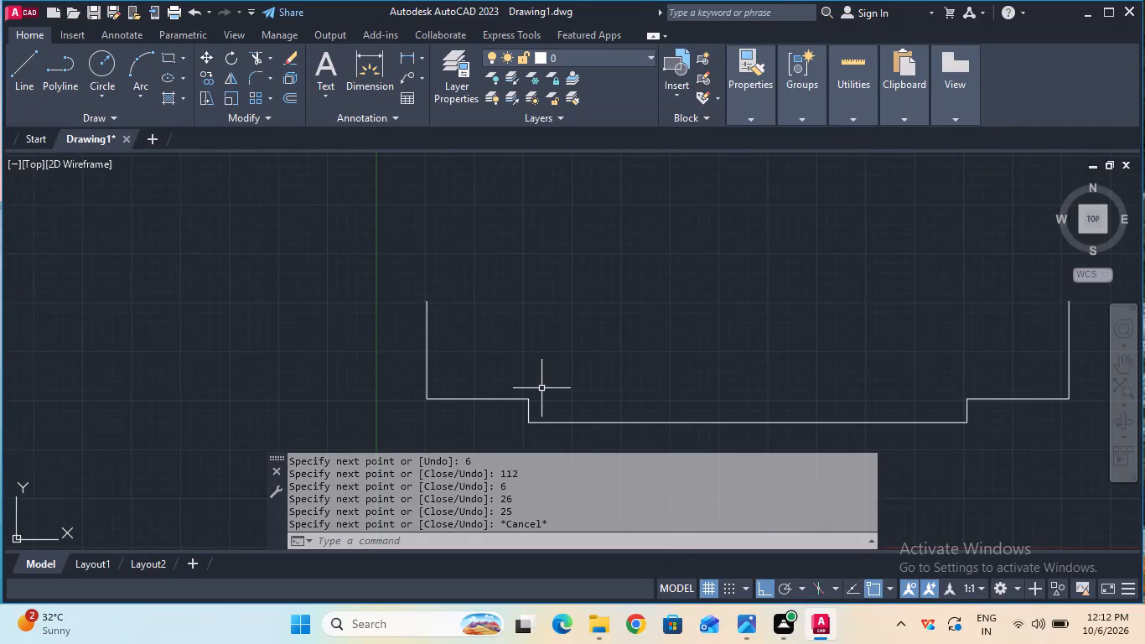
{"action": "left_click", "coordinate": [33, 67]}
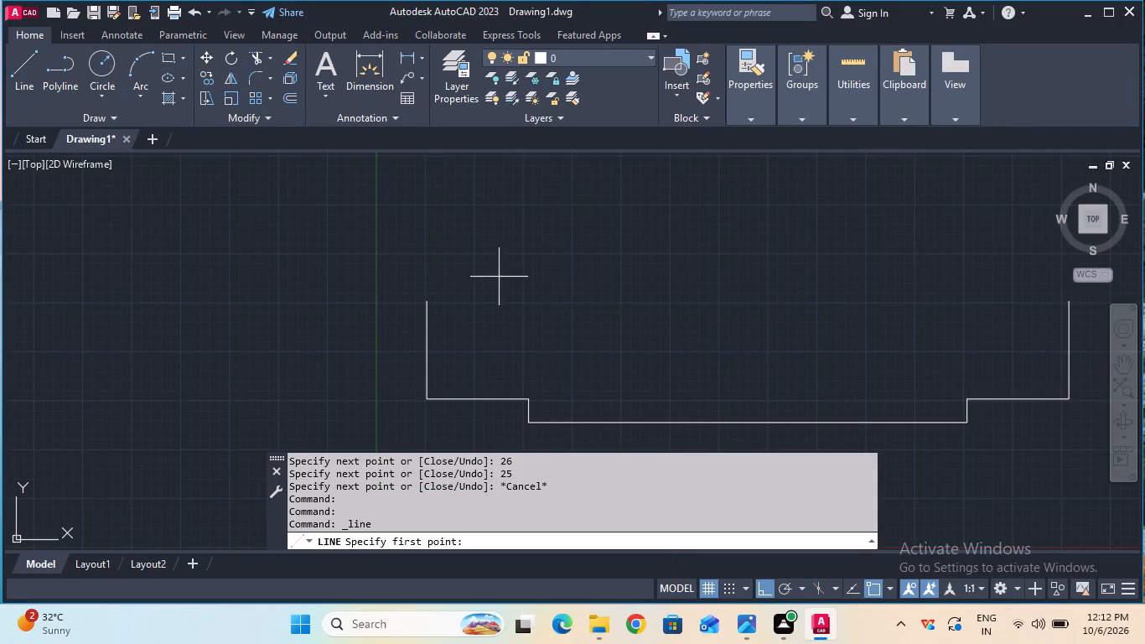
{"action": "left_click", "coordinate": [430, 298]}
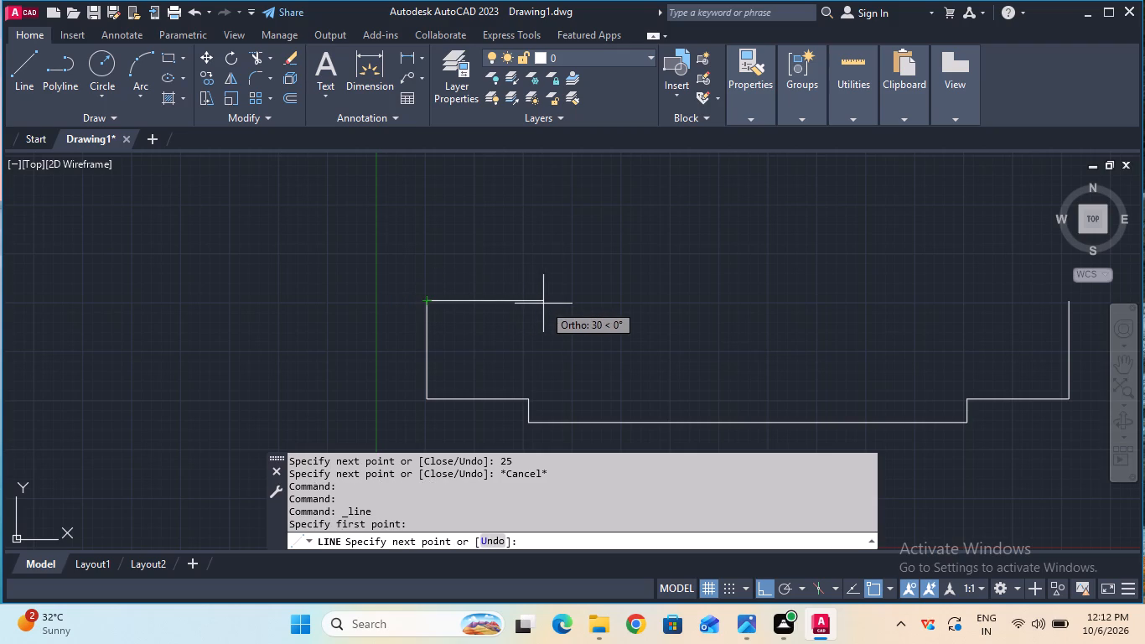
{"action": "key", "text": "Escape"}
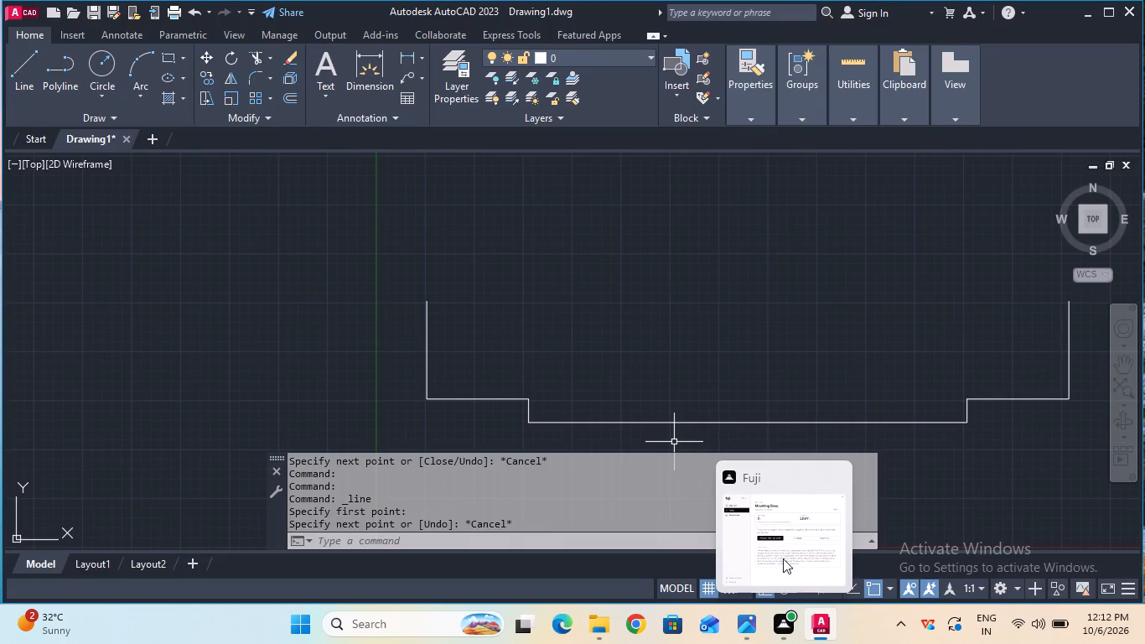
Add a centerline midway between the two 6 mm vertical step edges of the outline.
{"action": "type", "text": "cl"}
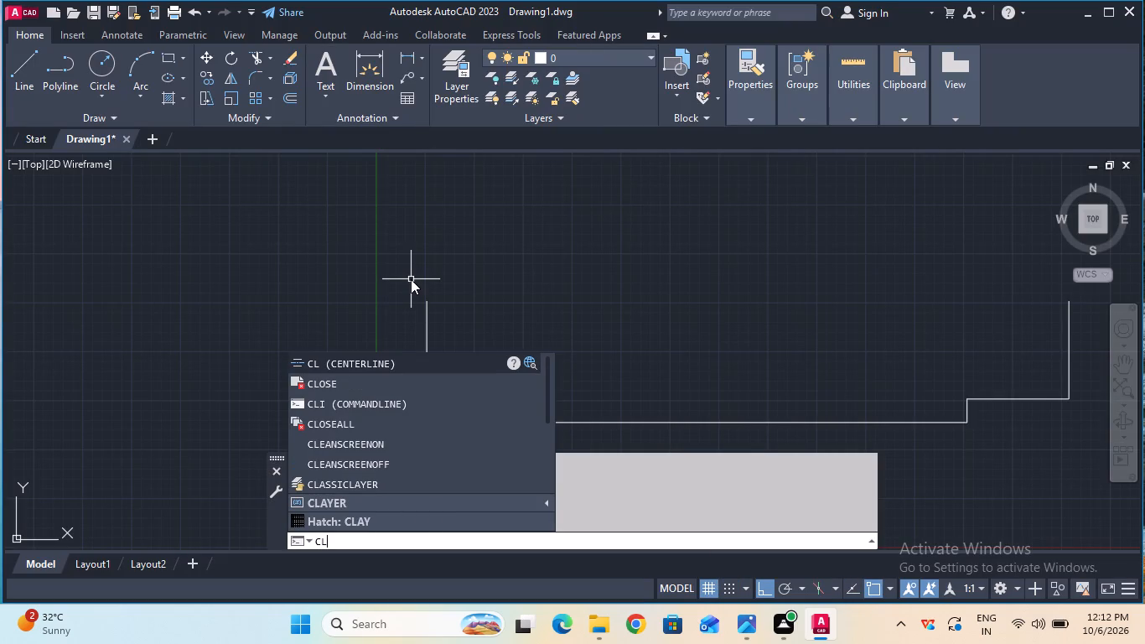
{"action": "left_click", "coordinate": [408, 355]}
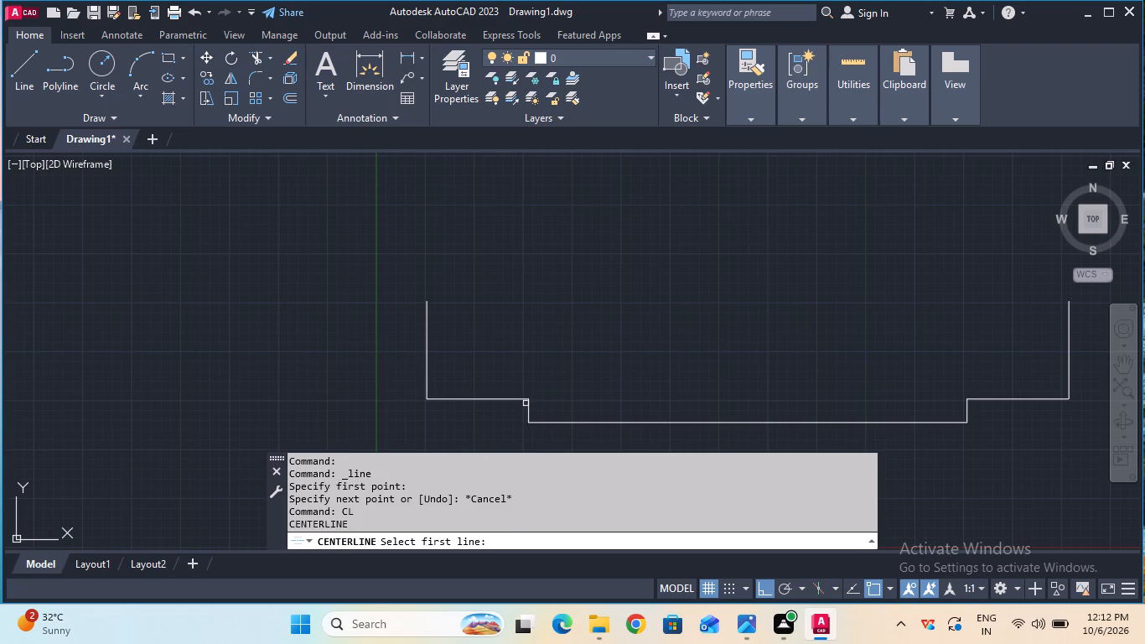
{"action": "left_click", "coordinate": [529, 402]}
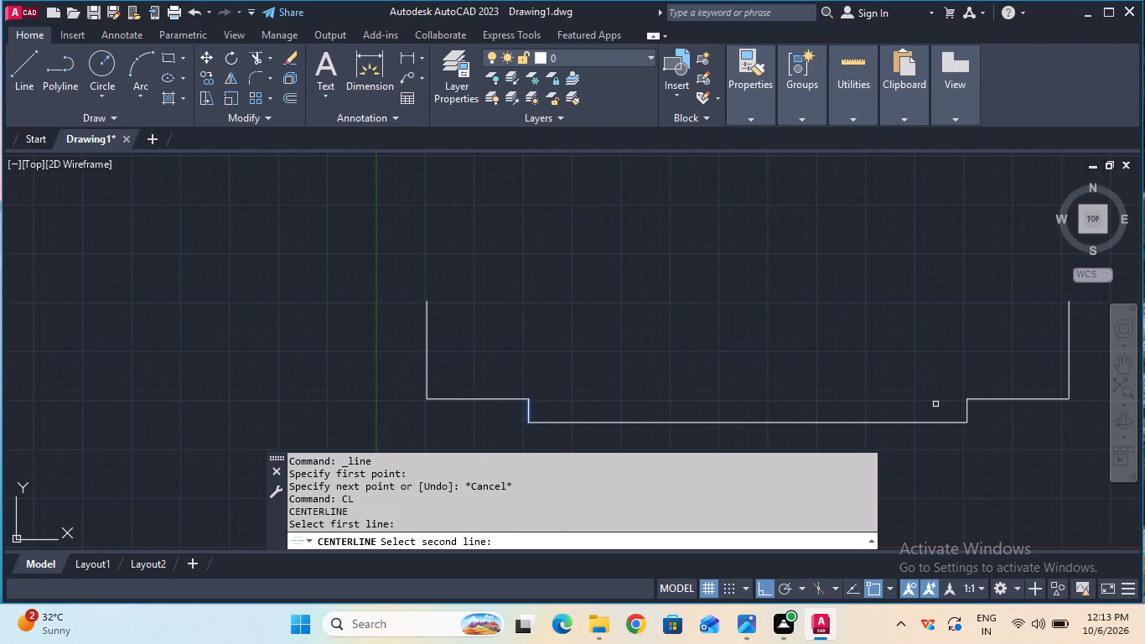
{"action": "left_click", "coordinate": [968, 411]}
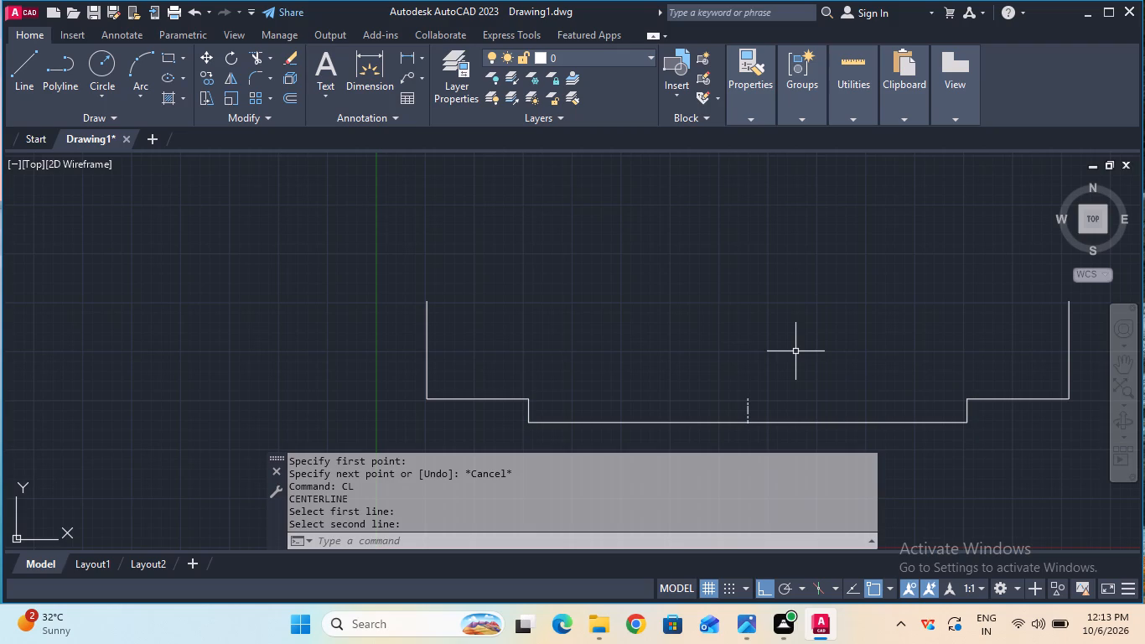
{"action": "key", "text": "Escape"}
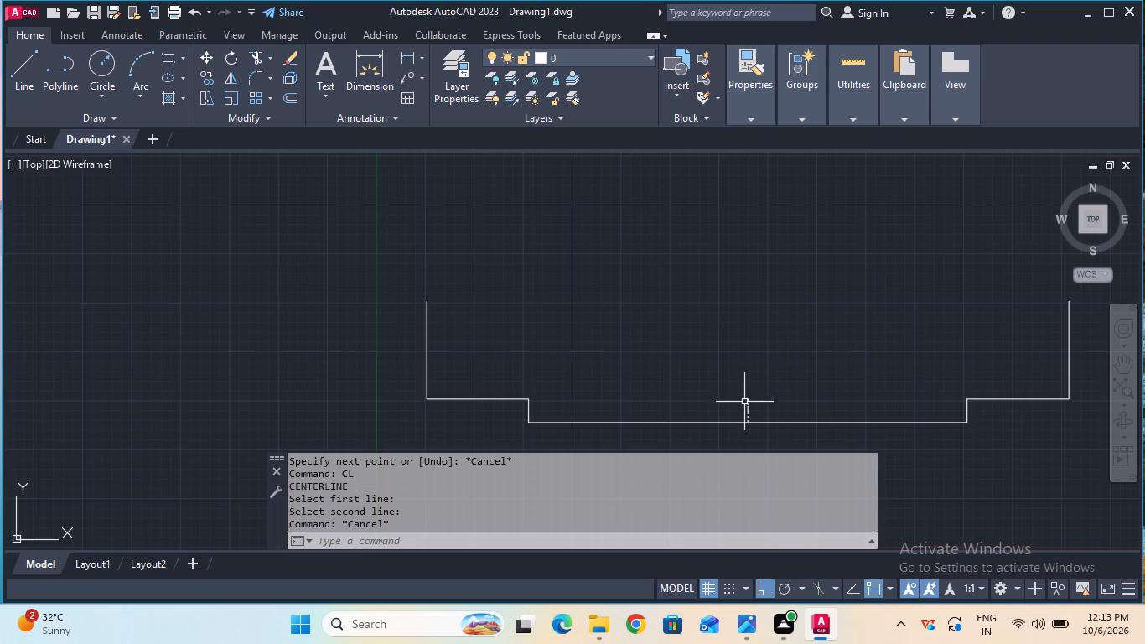
Explode the short centerline in the middle of the outline into a plain line.
{"action": "left_click", "coordinate": [748, 407]}
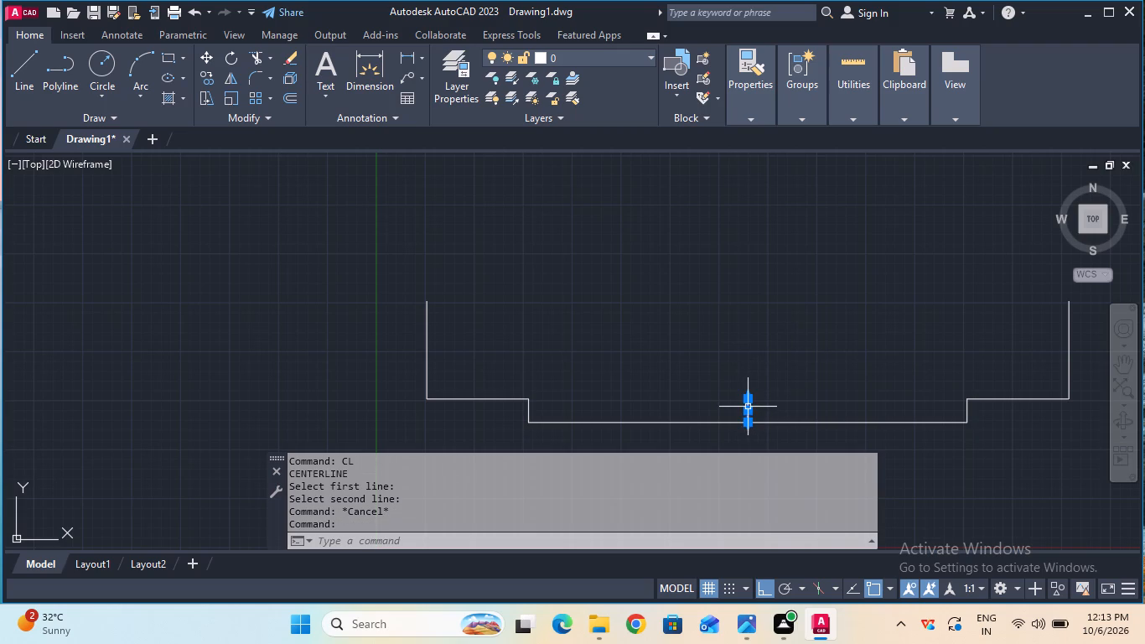
{"action": "type", "text": "ex"}
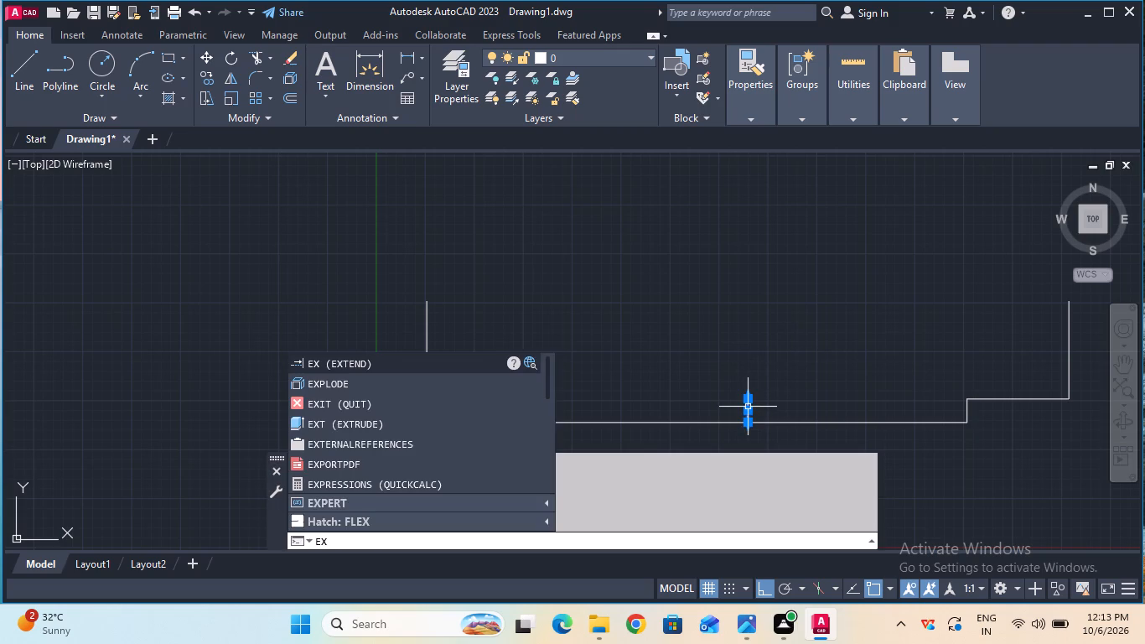
{"action": "left_click", "coordinate": [446, 384]}
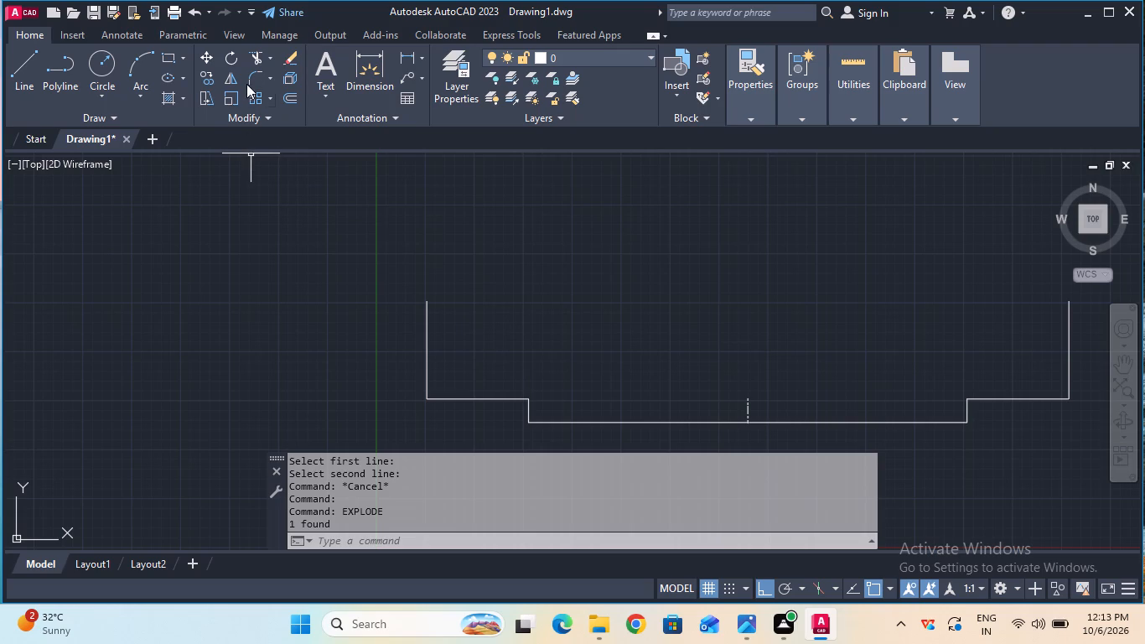
Offset the exploded middle centerline by 14 mm to both its left and right sides.
{"action": "left_click", "coordinate": [290, 91]}
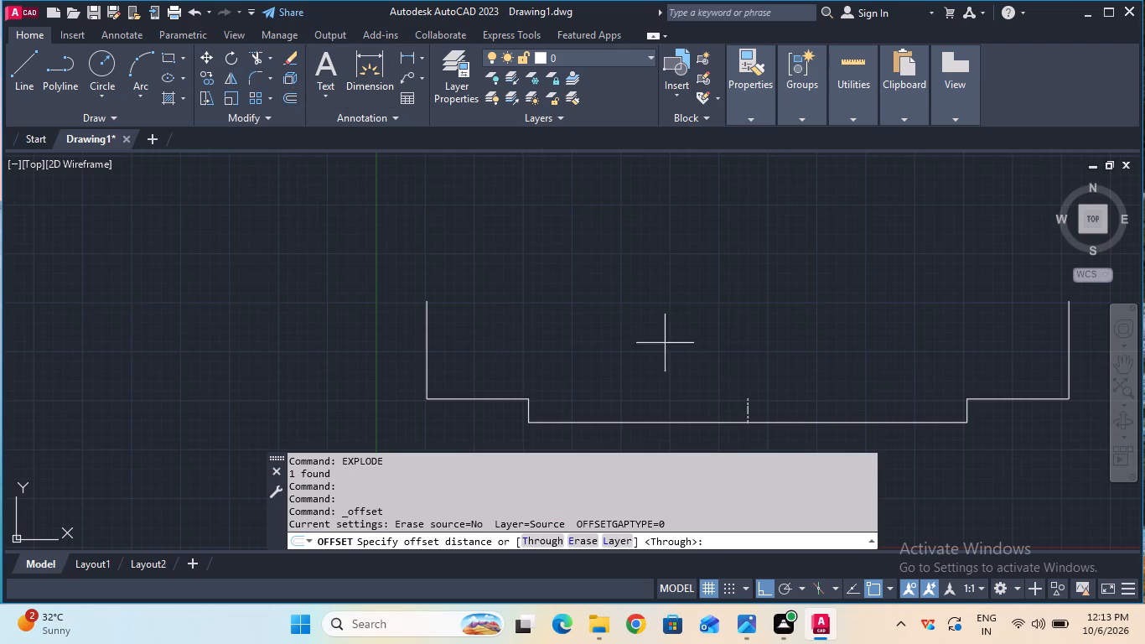
{"action": "left_click", "coordinate": [743, 413]}
{"action": "type", "text": "14"}
{"action": "key", "text": "Return"}
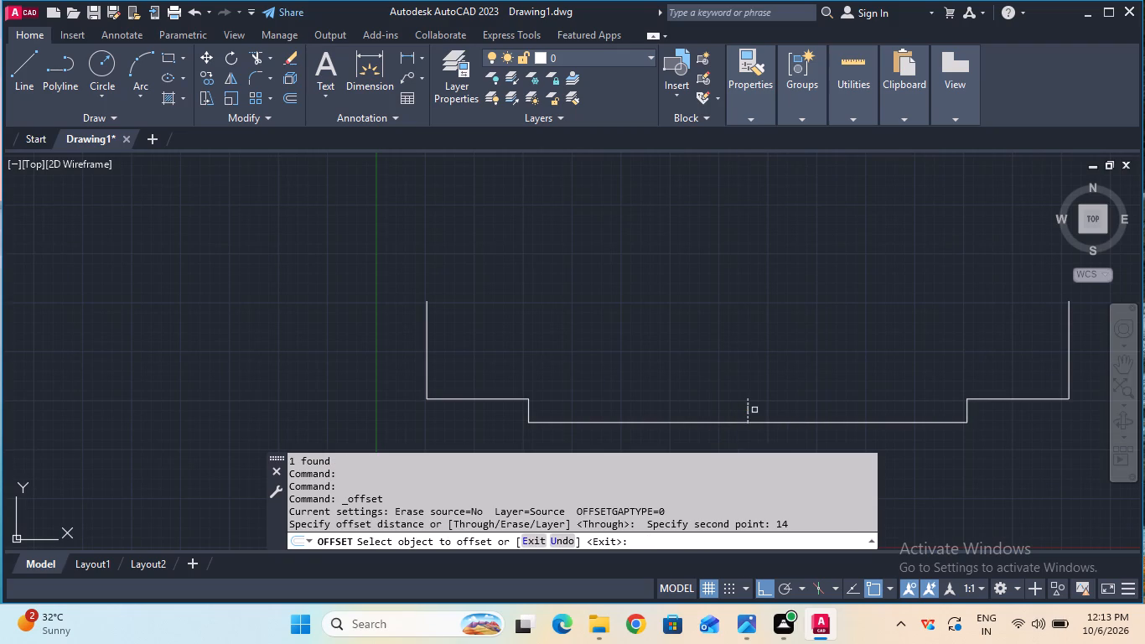
{"action": "left_click", "coordinate": [747, 412]}
{"action": "left_click", "coordinate": [728, 411]}
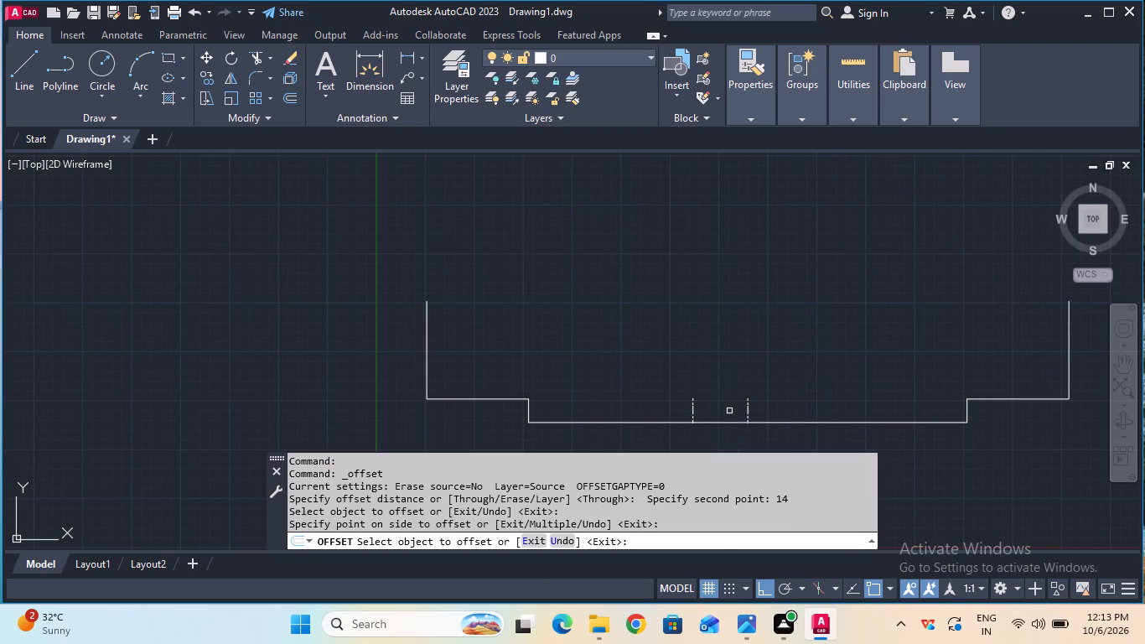
{"action": "left_click", "coordinate": [750, 411]}
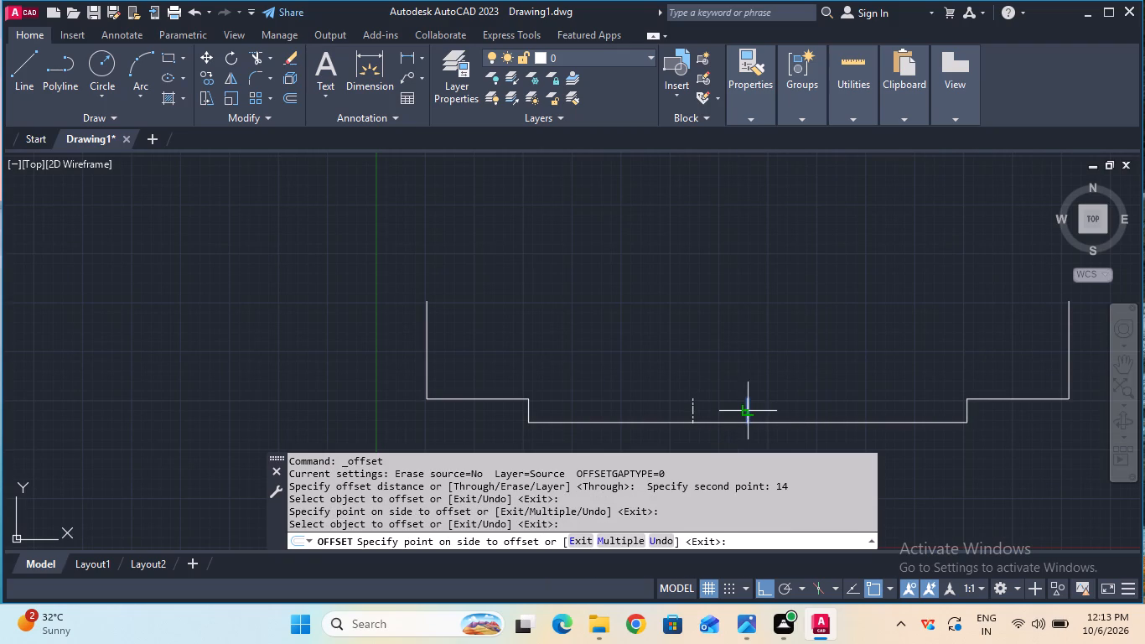
{"action": "left_click", "coordinate": [782, 408]}
{"action": "key", "text": "Escape"}
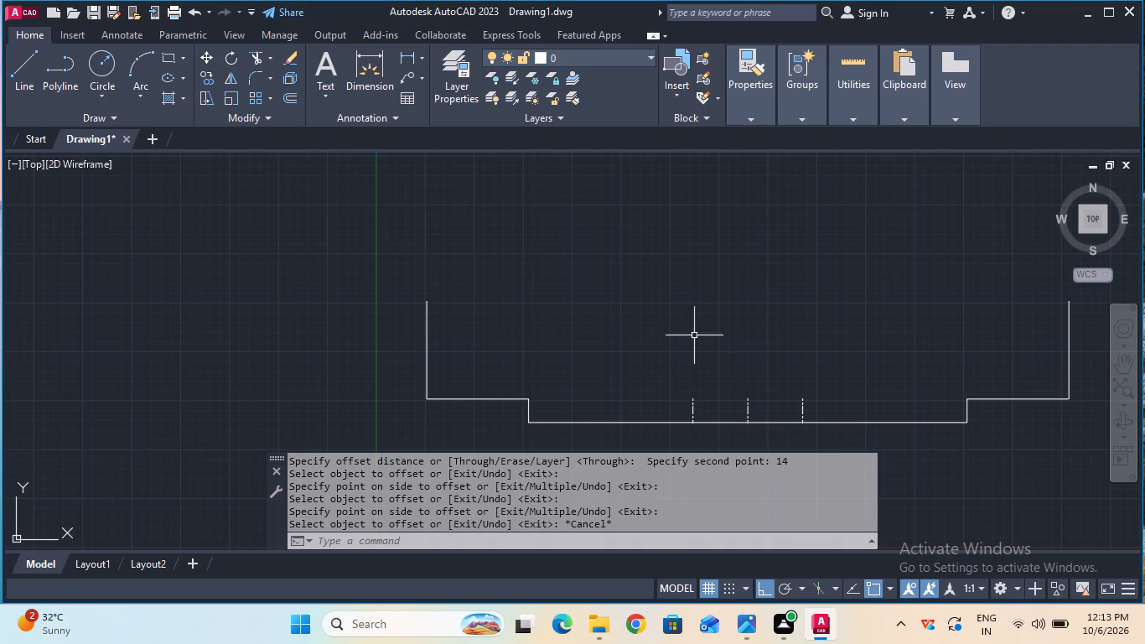
Change the linetype of the left offset line to ByBlock.
{"action": "left_click", "coordinate": [755, 114]}
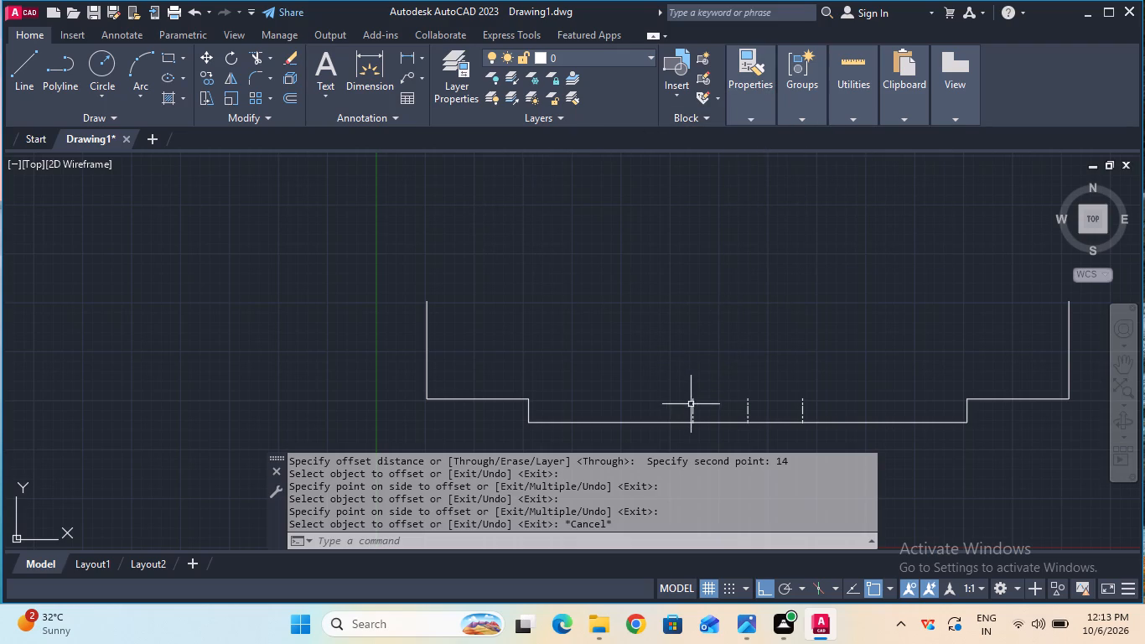
{"action": "double_click", "coordinate": [695, 407]}
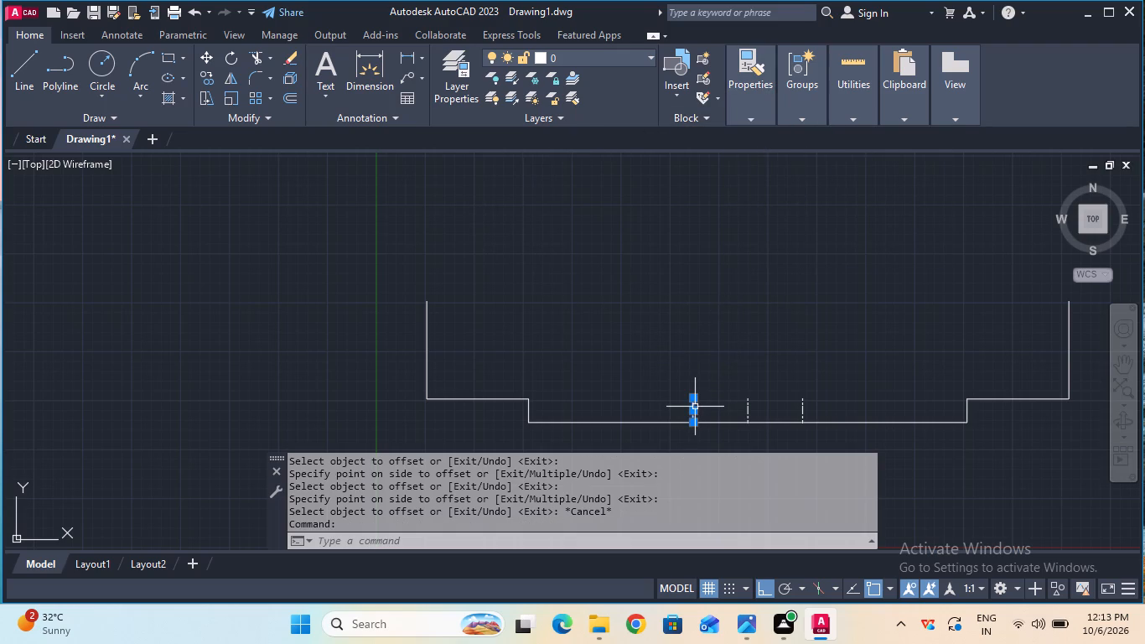
{"action": "double_click", "coordinate": [757, 105]}
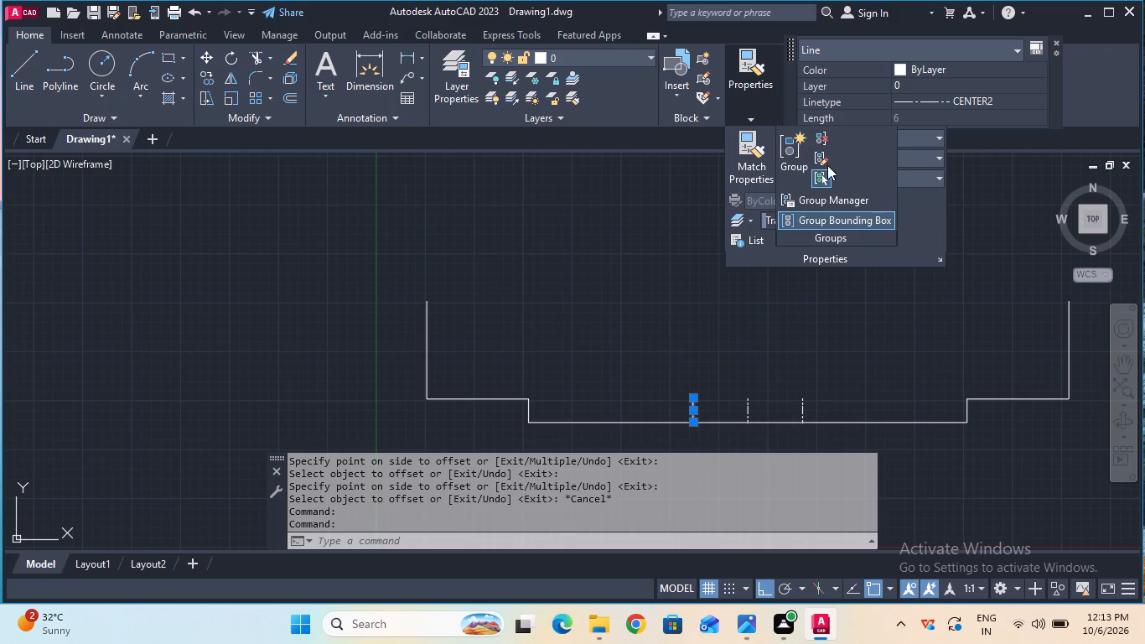
{"action": "double_click", "coordinate": [912, 97]}
{"action": "left_click", "coordinate": [930, 135]}
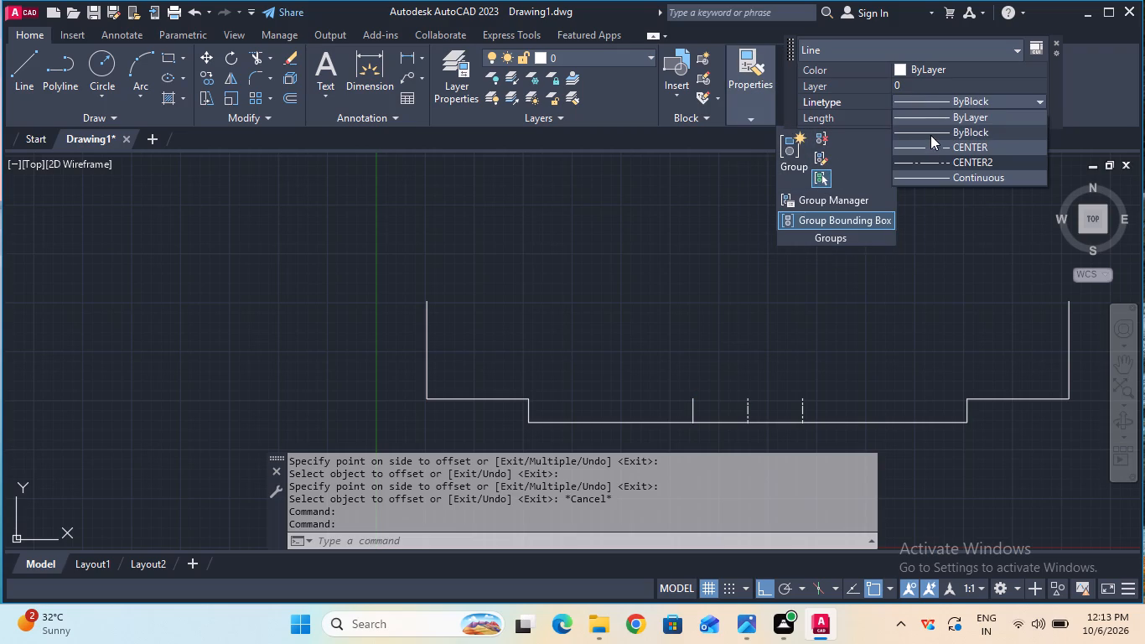
{"action": "key", "text": "Escape"}
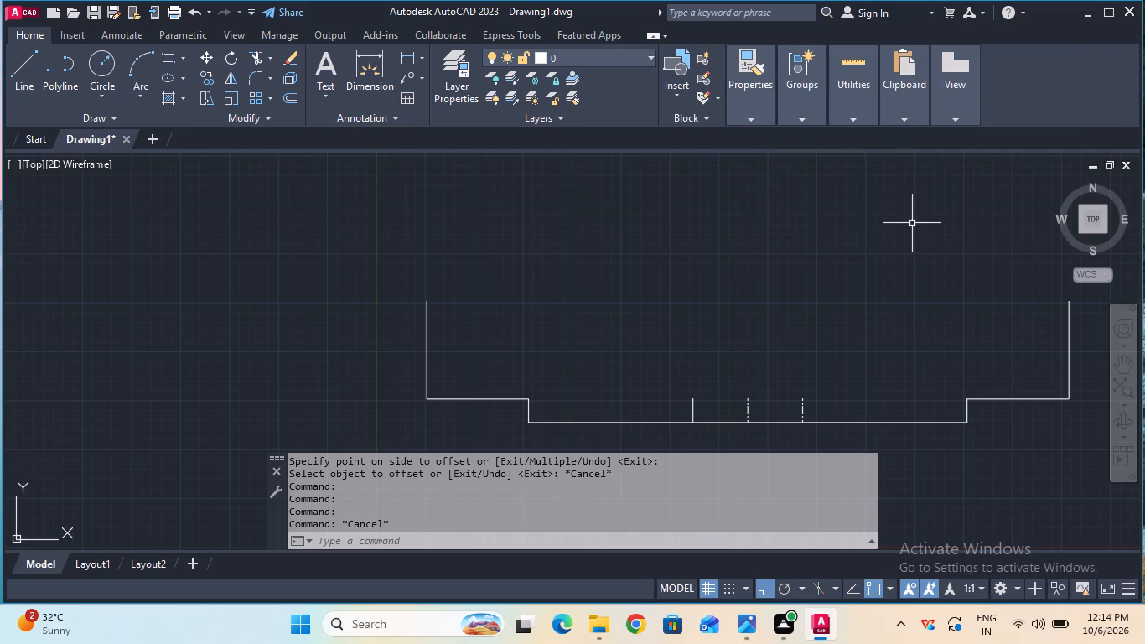
Set both the lineweight and the linetype of the right offset line to ByBlock.
{"action": "left_click", "coordinate": [803, 403]}
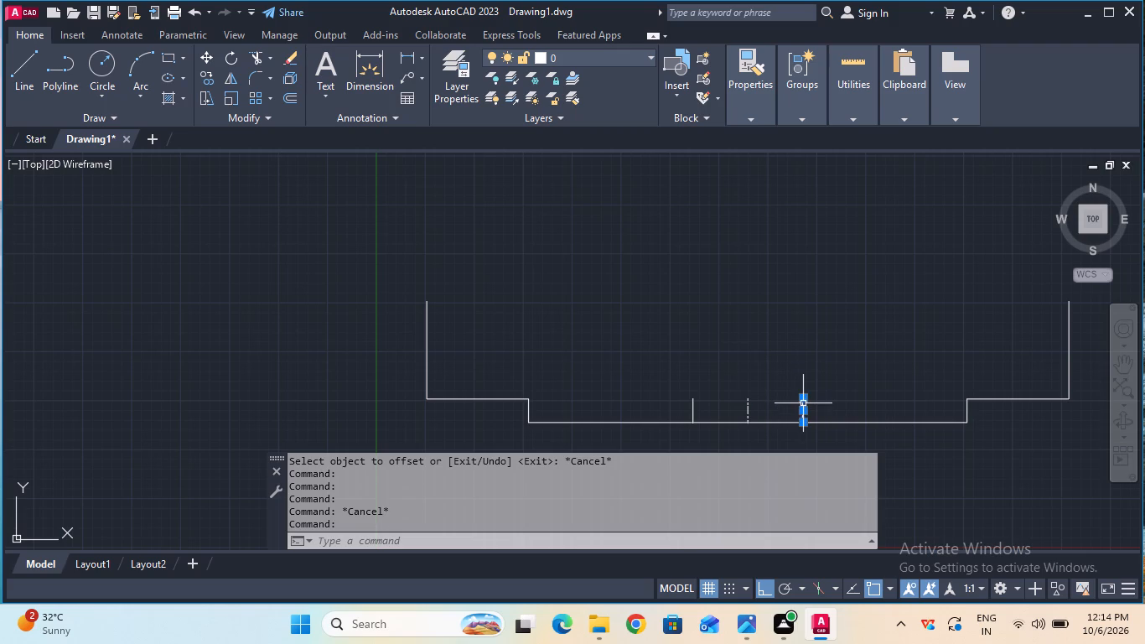
{"action": "left_click", "coordinate": [751, 112]}
{"action": "left_click", "coordinate": [806, 167]}
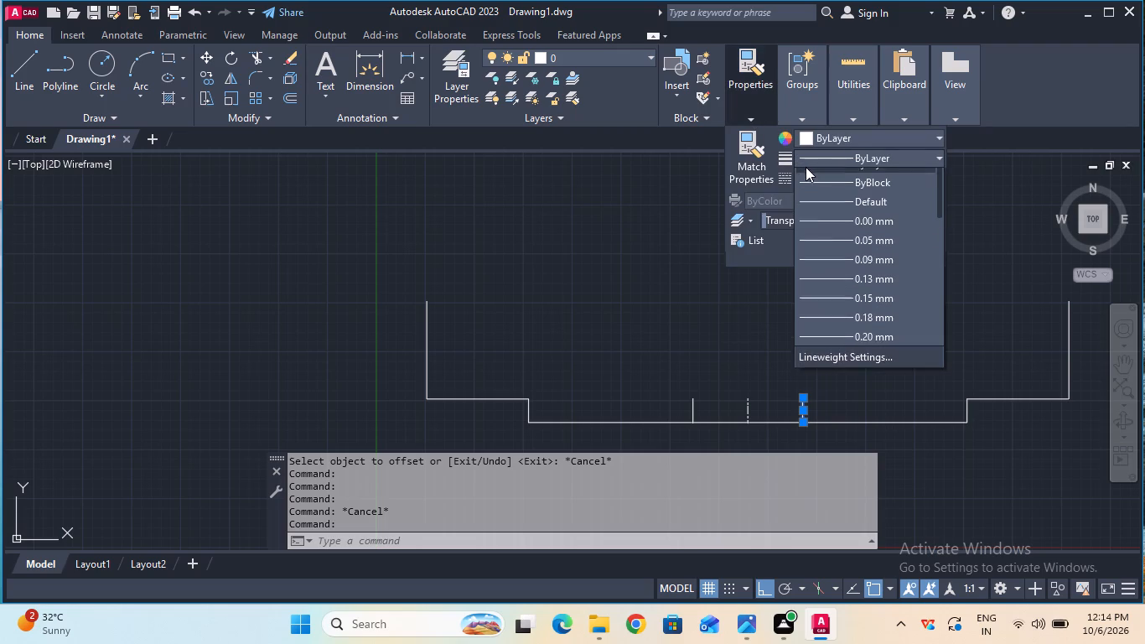
{"action": "left_click", "coordinate": [833, 194]}
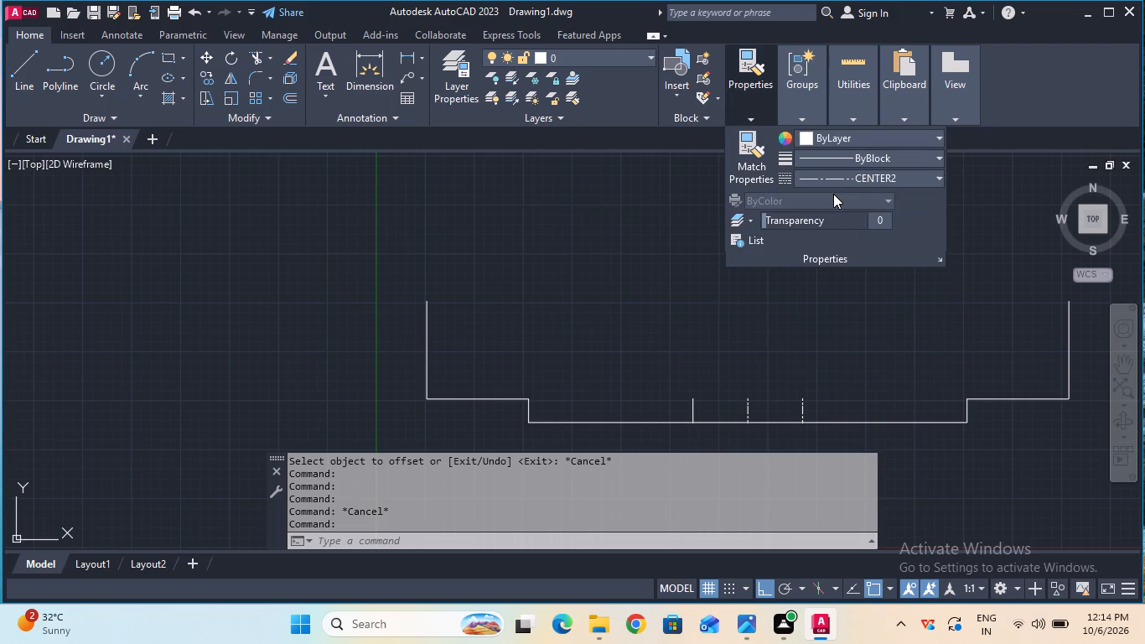
{"action": "left_click", "coordinate": [836, 176]}
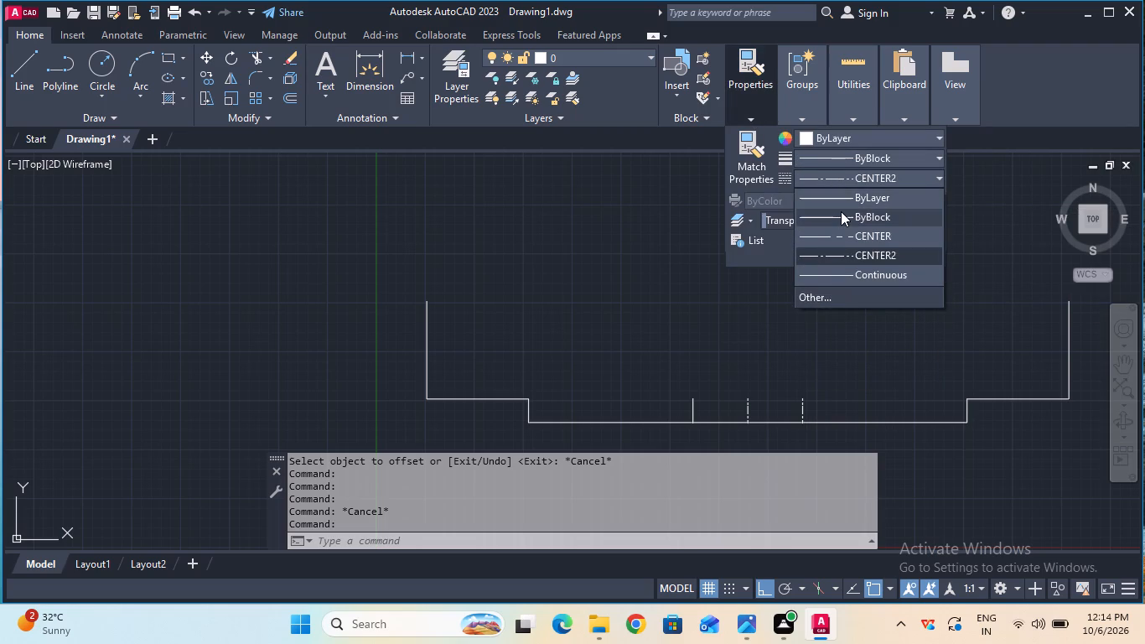
{"action": "left_click", "coordinate": [841, 211]}
{"action": "key", "text": "Escape"}
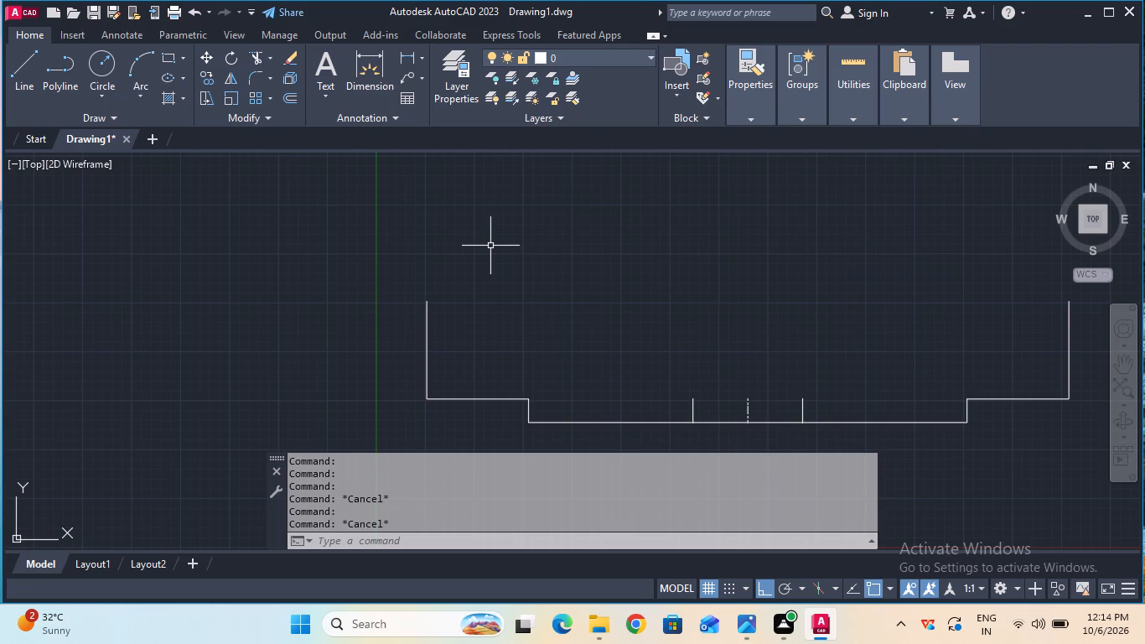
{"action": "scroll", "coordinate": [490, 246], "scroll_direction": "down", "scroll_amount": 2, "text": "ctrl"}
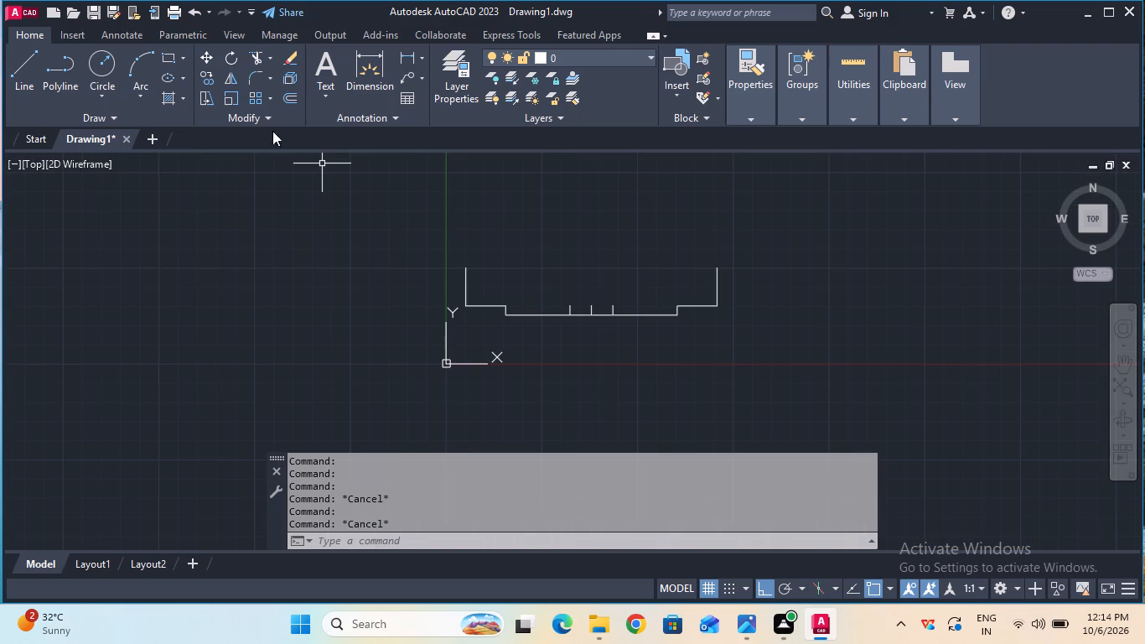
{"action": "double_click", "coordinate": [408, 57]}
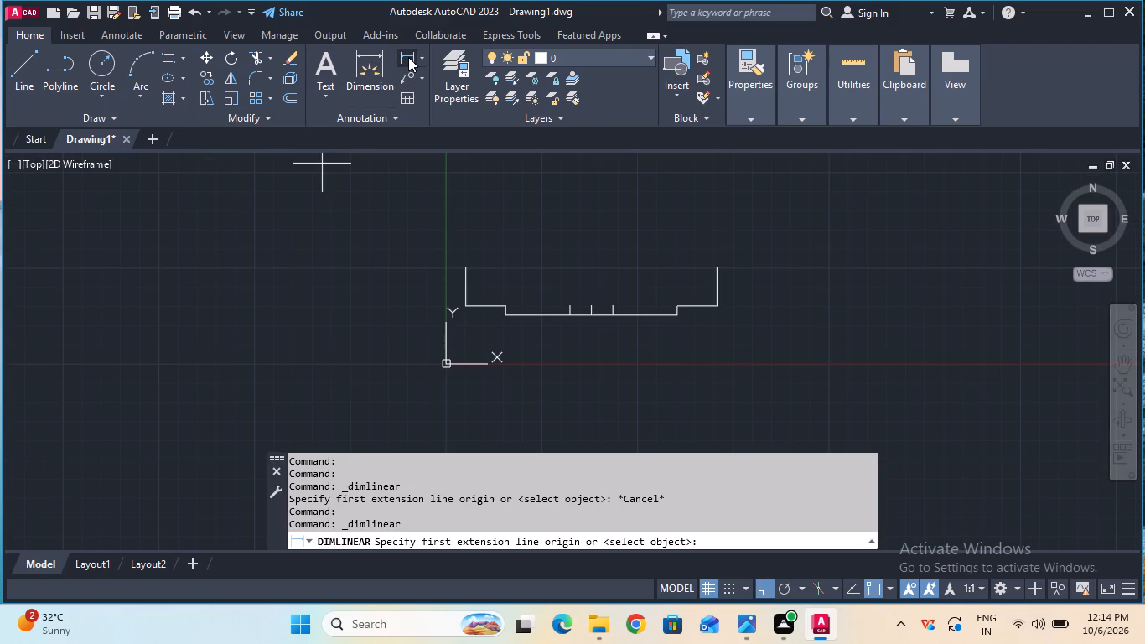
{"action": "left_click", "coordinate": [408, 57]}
Make CENTER the current linetype and draw a 31 mm vertical line upward from the top end of the outline's left 25 mm edge.
{"action": "left_click", "coordinate": [732, 119]}
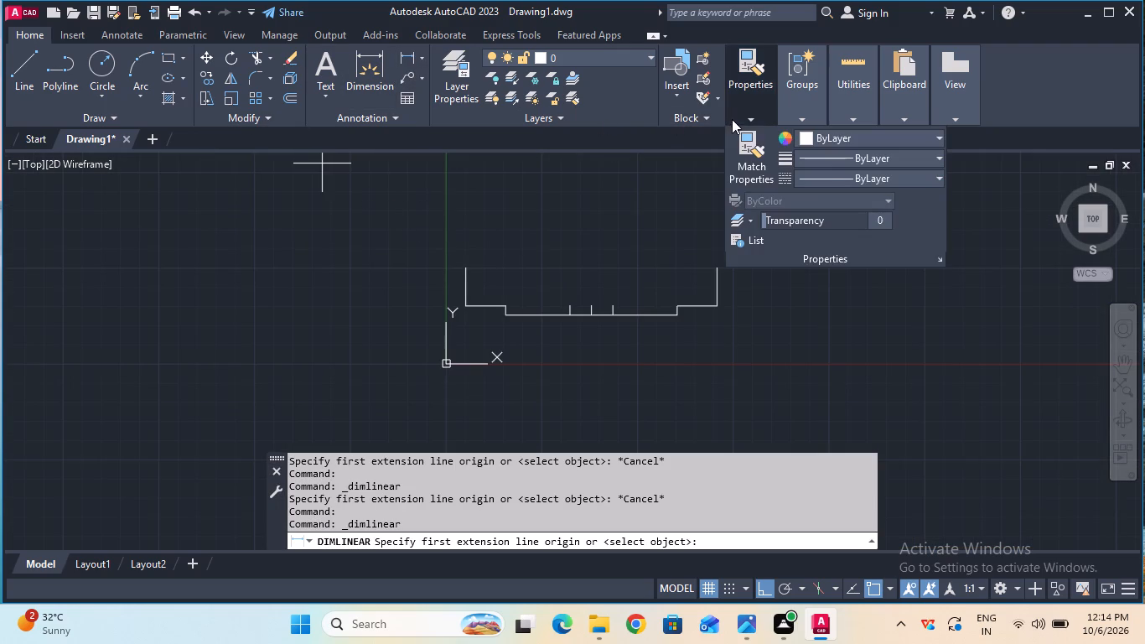
{"action": "left_click", "coordinate": [830, 174]}
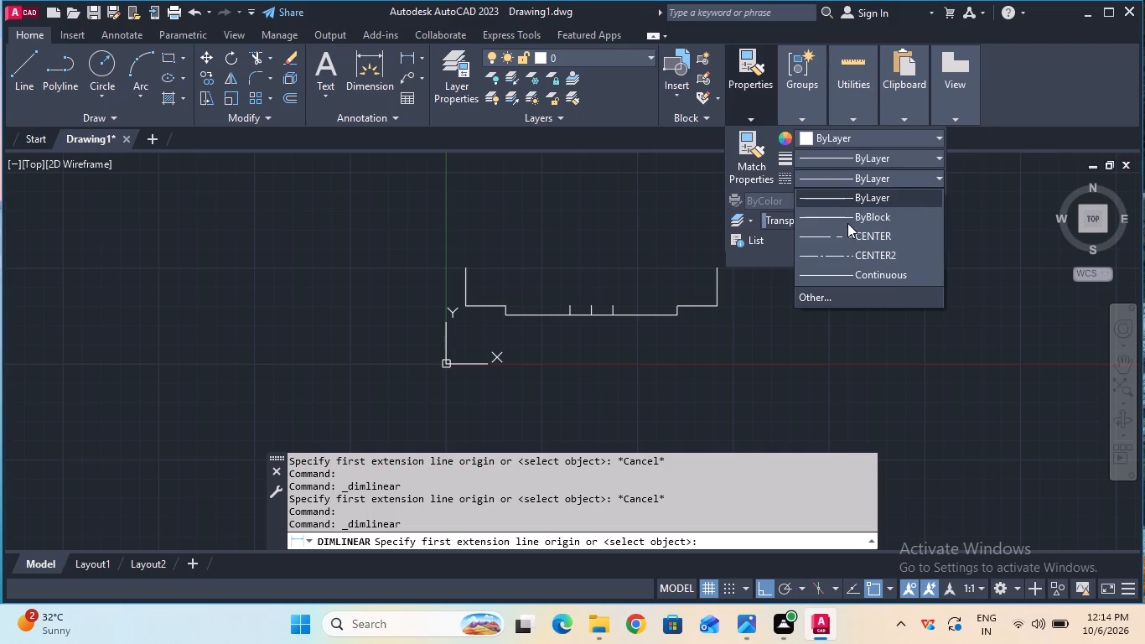
{"action": "double_click", "coordinate": [850, 236]}
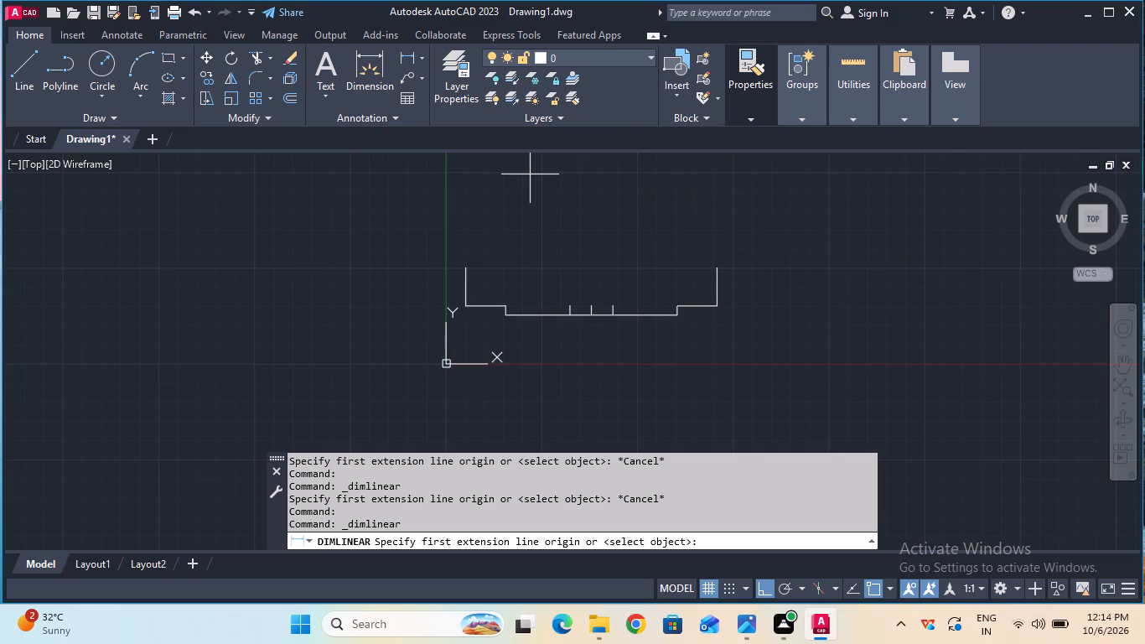
{"action": "double_click", "coordinate": [29, 75]}
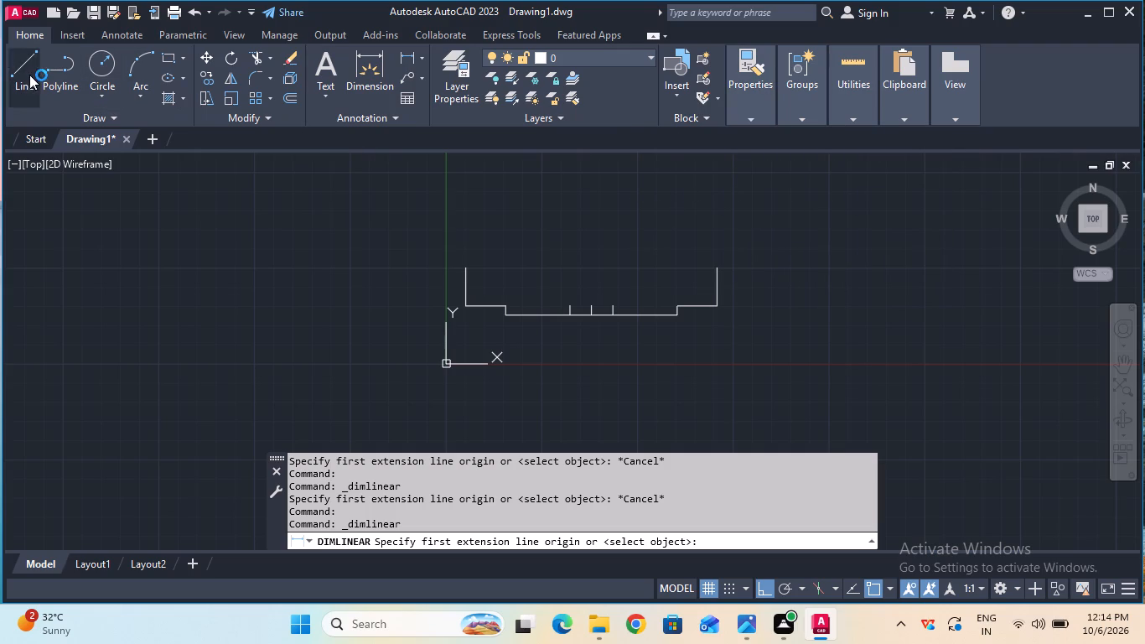
{"action": "left_click", "coordinate": [464, 262]}
{"action": "type", "text": "31"}
{"action": "key", "text": "Return"}
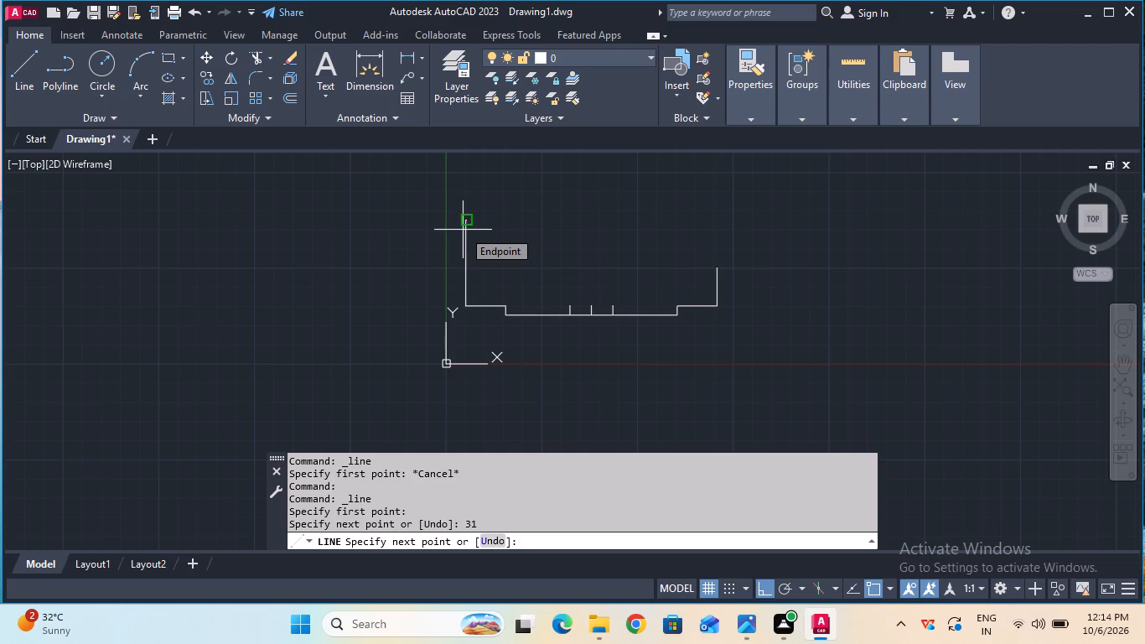
{"action": "scroll", "coordinate": [468, 231], "scroll_direction": "up", "scroll_amount": 2, "text": "ctrl"}
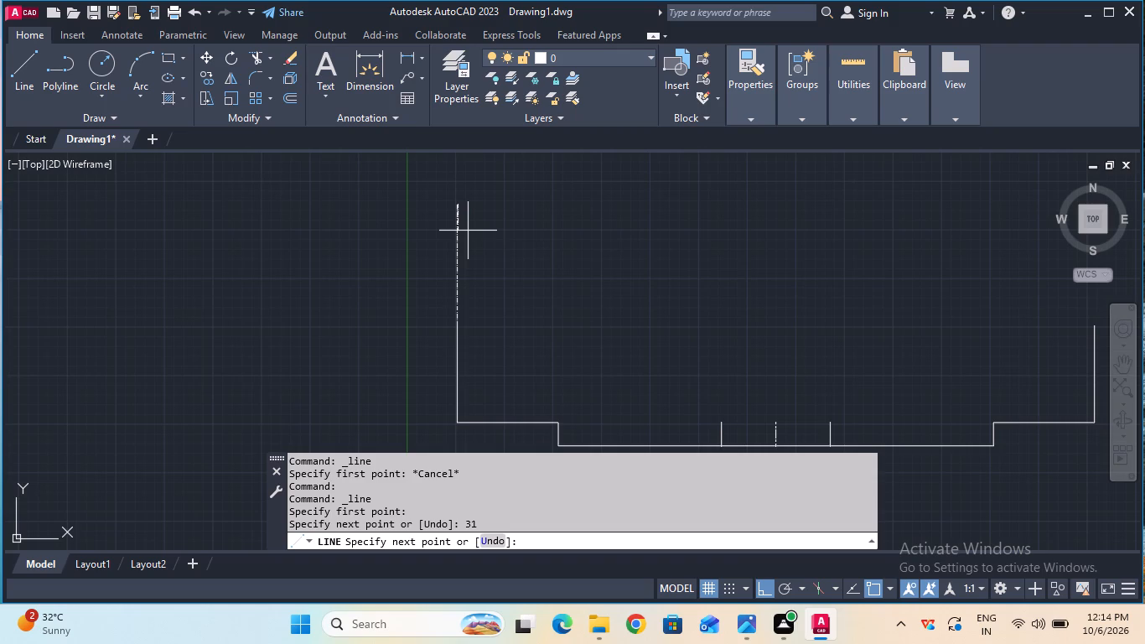
{"action": "key", "text": "Escape"}
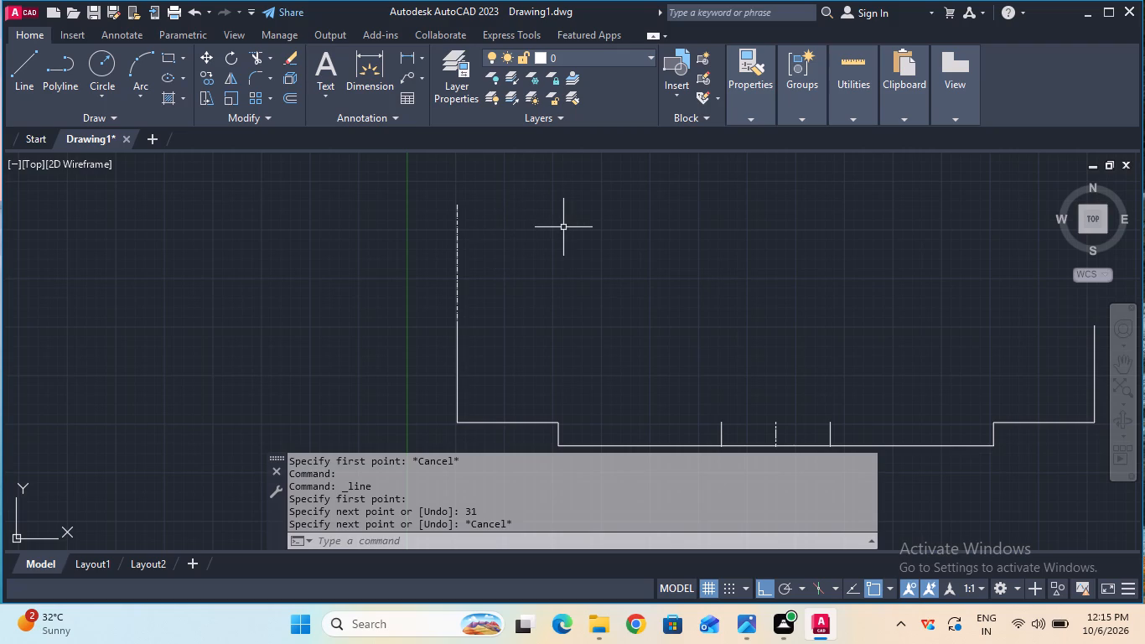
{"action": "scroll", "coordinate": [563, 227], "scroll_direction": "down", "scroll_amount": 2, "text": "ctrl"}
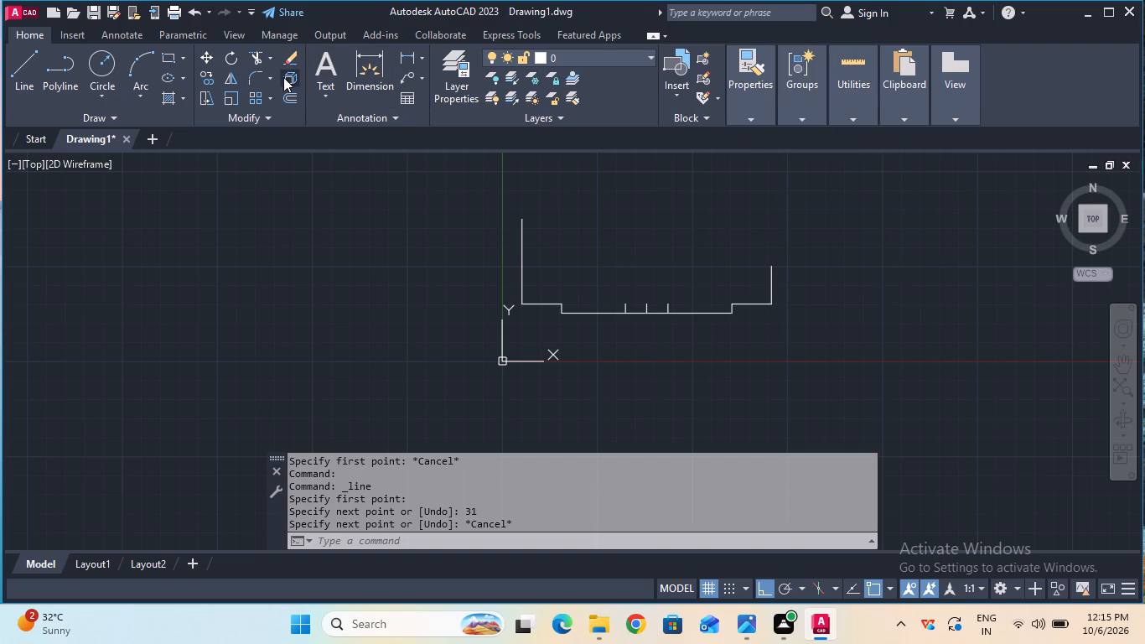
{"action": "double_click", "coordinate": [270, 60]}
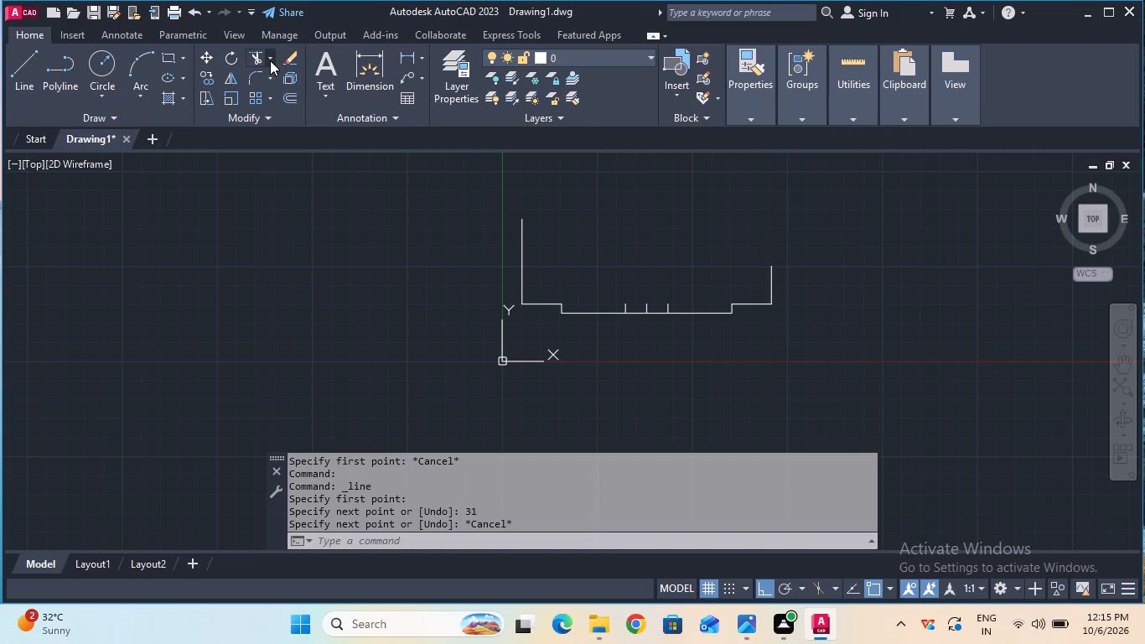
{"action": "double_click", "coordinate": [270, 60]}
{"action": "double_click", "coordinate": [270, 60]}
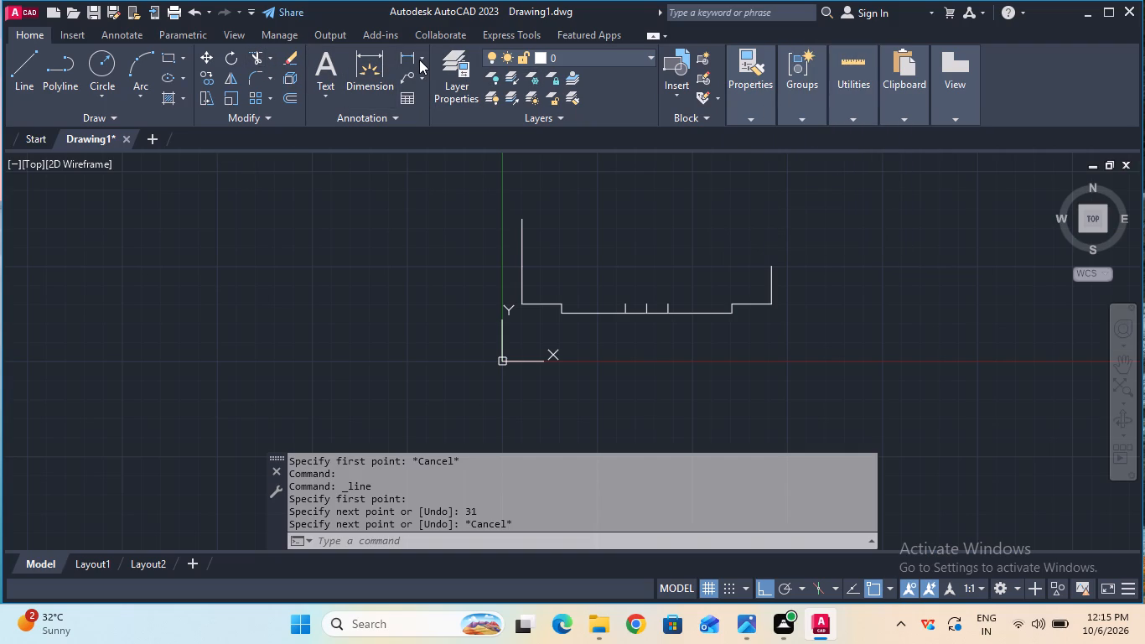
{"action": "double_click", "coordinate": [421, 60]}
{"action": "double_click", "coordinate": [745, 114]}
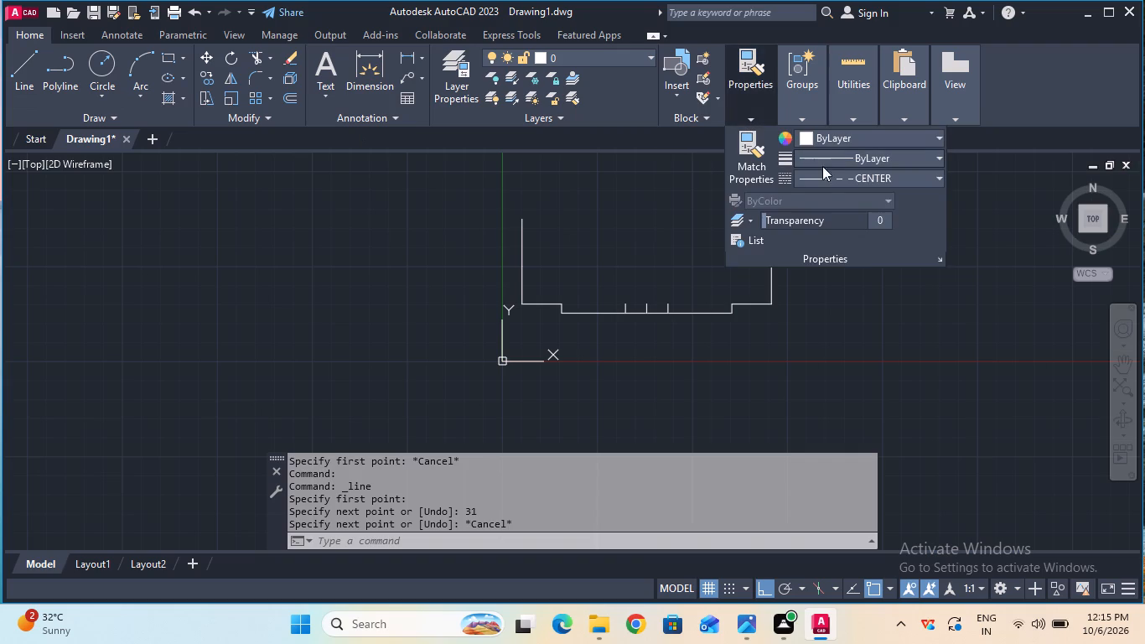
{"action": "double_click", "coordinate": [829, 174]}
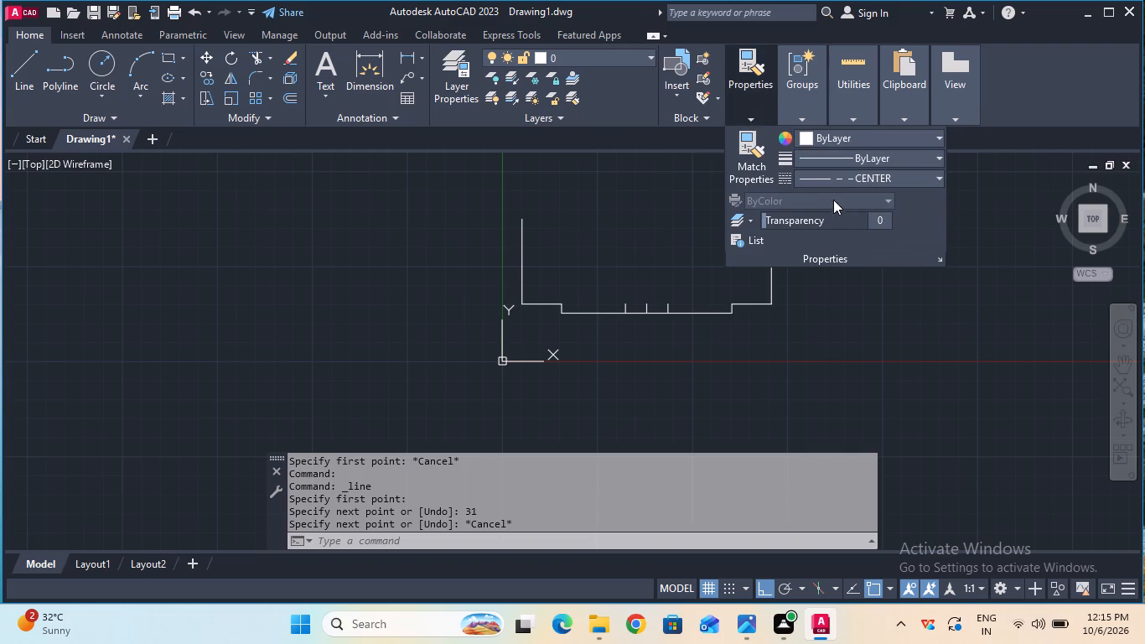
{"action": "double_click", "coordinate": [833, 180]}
Draw a vertical CENTER-linetype construction line about 68 mm downward from the lower corner of the outline's left edge.
{"action": "double_click", "coordinate": [9, 83]}
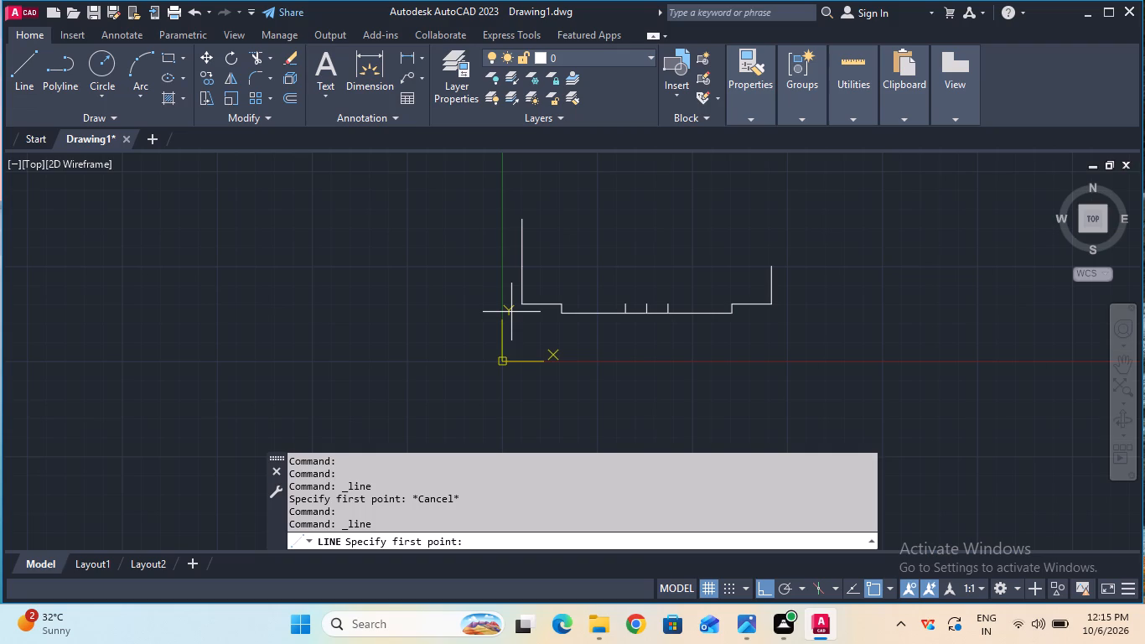
{"action": "left_click", "coordinate": [522, 307]}
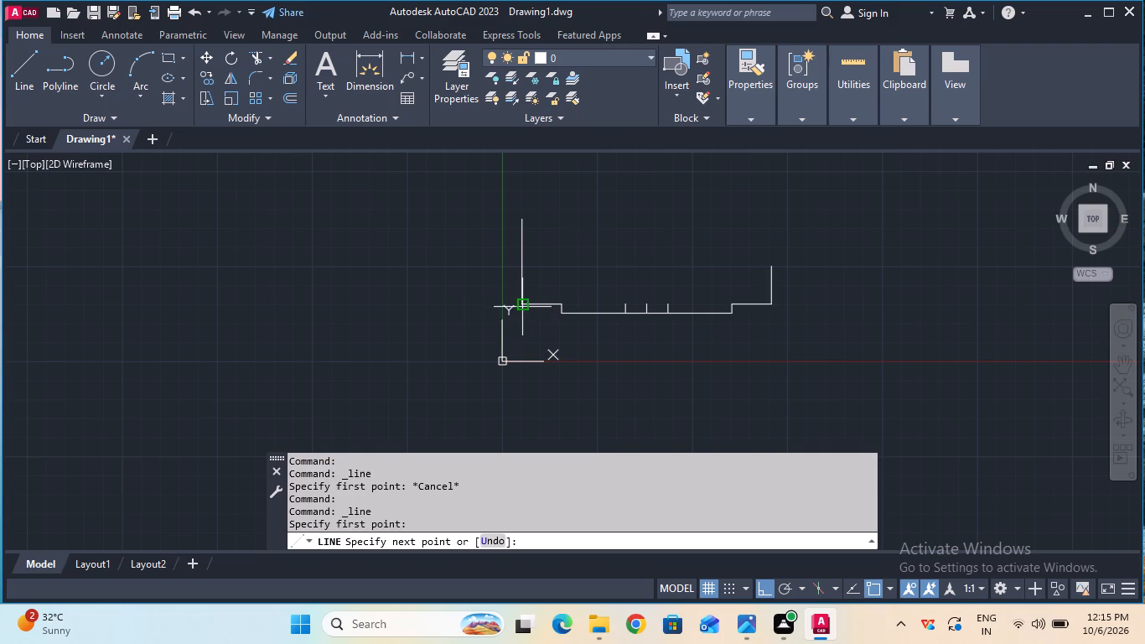
{"action": "scroll", "coordinate": [520, 408], "scroll_direction": "down", "scroll_amount": 2, "text": "ctrl"}
{"action": "left_click", "coordinate": [520, 408]}
{"action": "scroll", "coordinate": [520, 408], "scroll_direction": "up", "scroll_amount": 4, "text": "ctrl"}
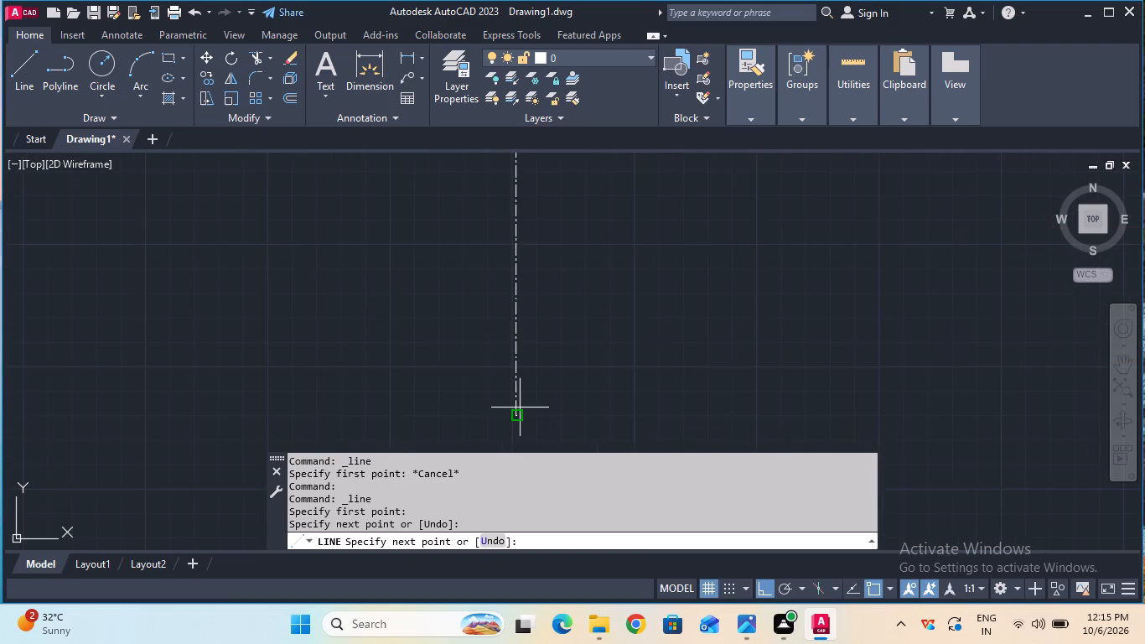
{"action": "scroll", "coordinate": [520, 408], "scroll_direction": "down", "scroll_amount": 2, "text": "ctrl"}
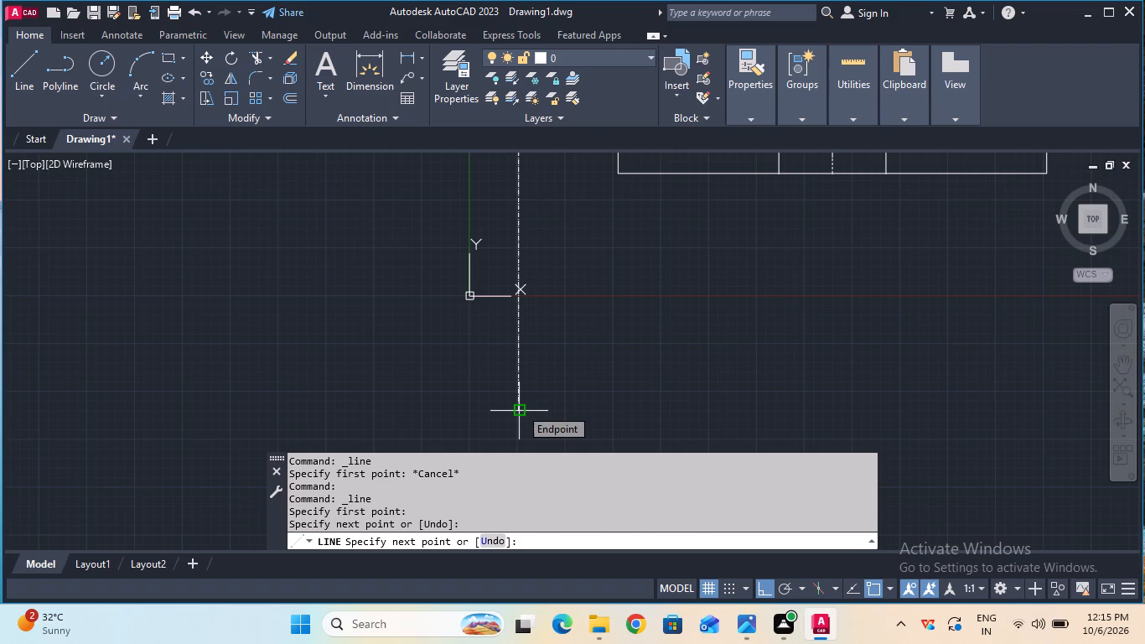
{"action": "left_click", "coordinate": [520, 408]}
{"action": "key", "text": "Escape"}
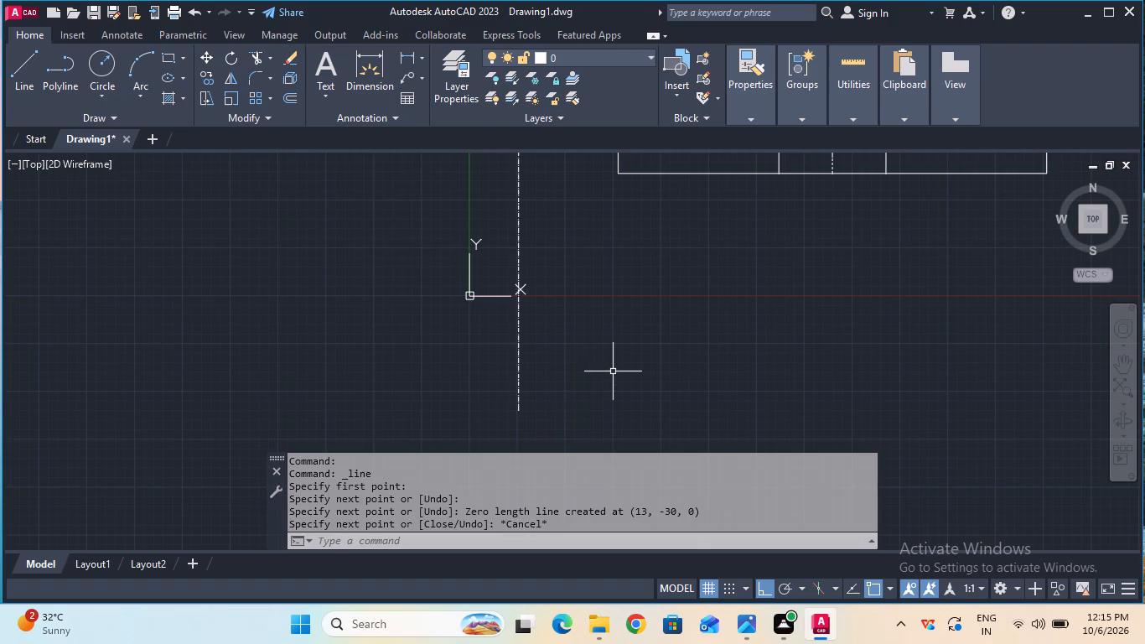
Make ByBlock the current linetype.
{"action": "scroll", "coordinate": [615, 371], "scroll_direction": "down", "scroll_amount": 1, "text": "ctrl"}
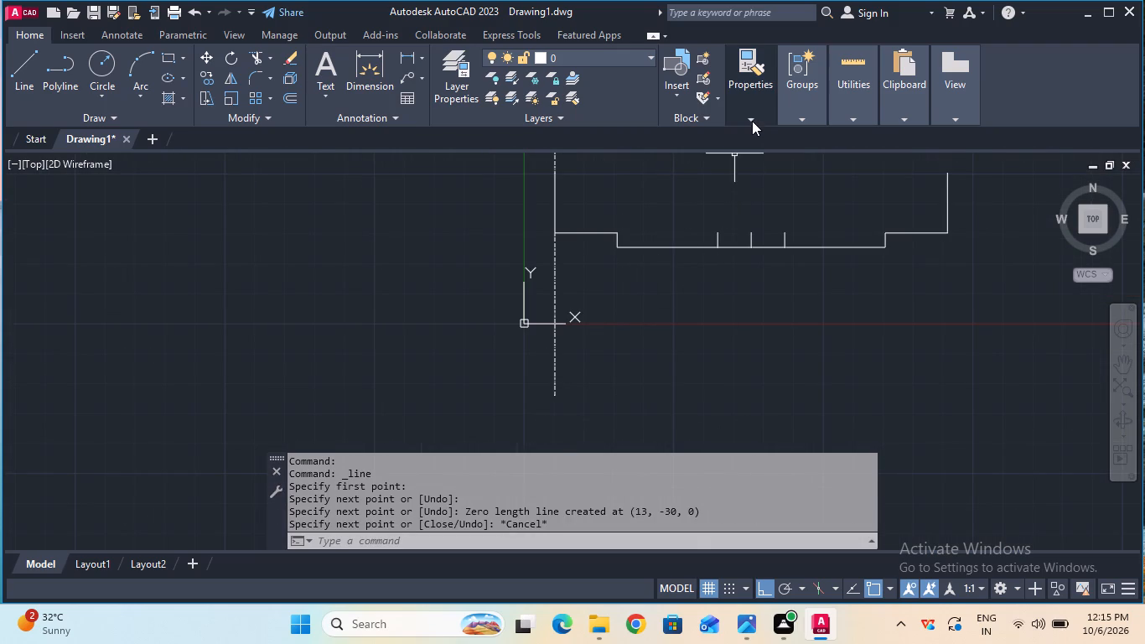
{"action": "double_click", "coordinate": [752, 118]}
{"action": "left_click", "coordinate": [831, 179]}
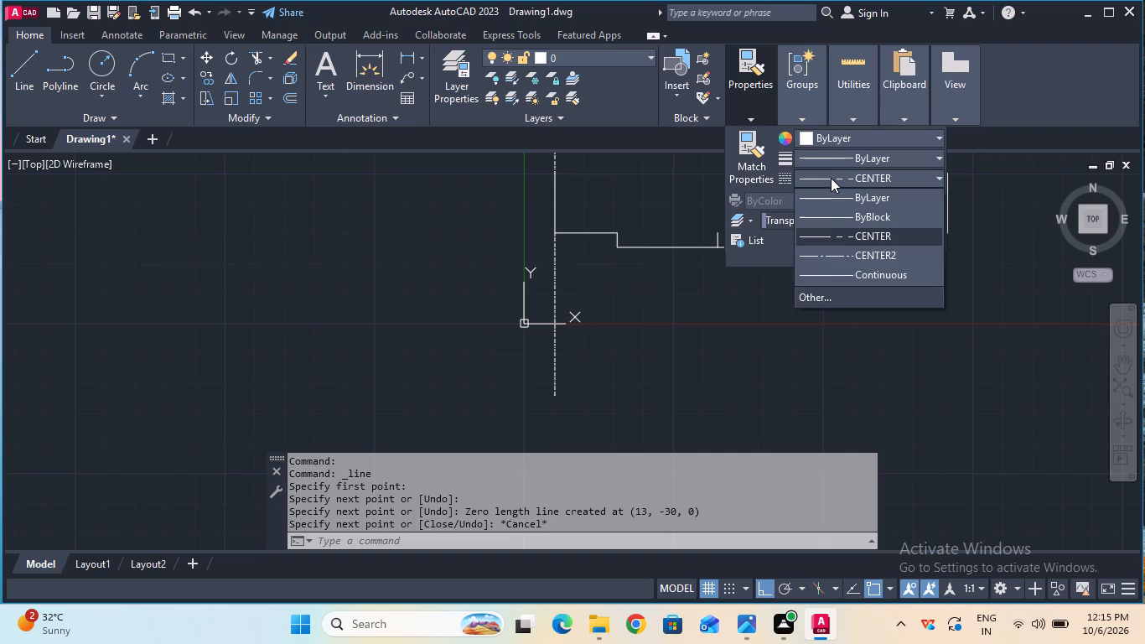
{"action": "left_click", "coordinate": [843, 212]}
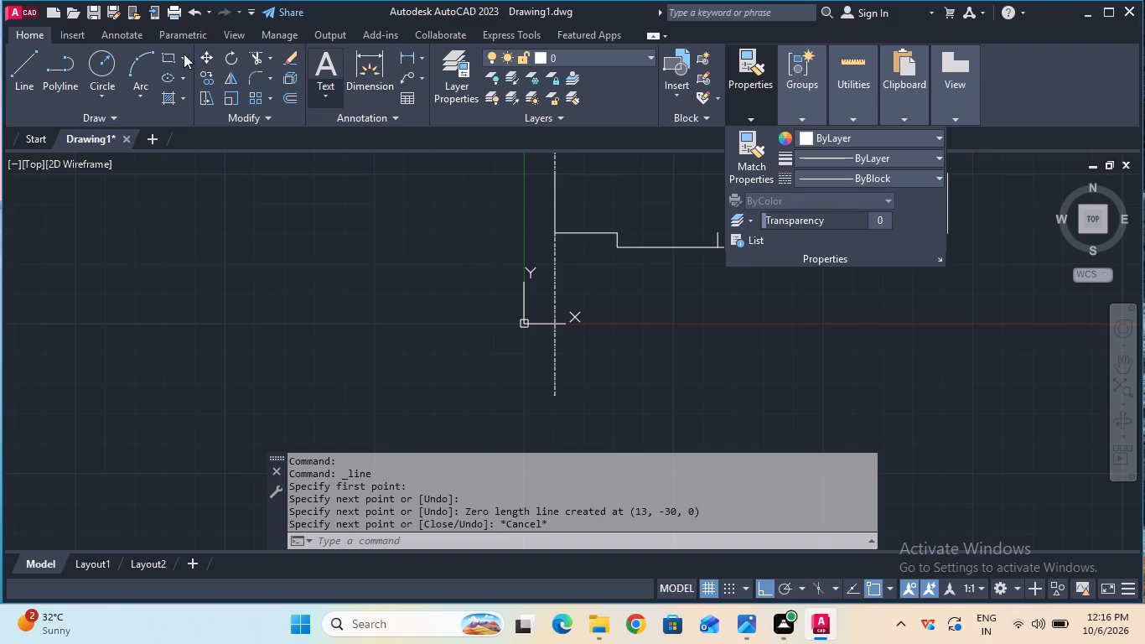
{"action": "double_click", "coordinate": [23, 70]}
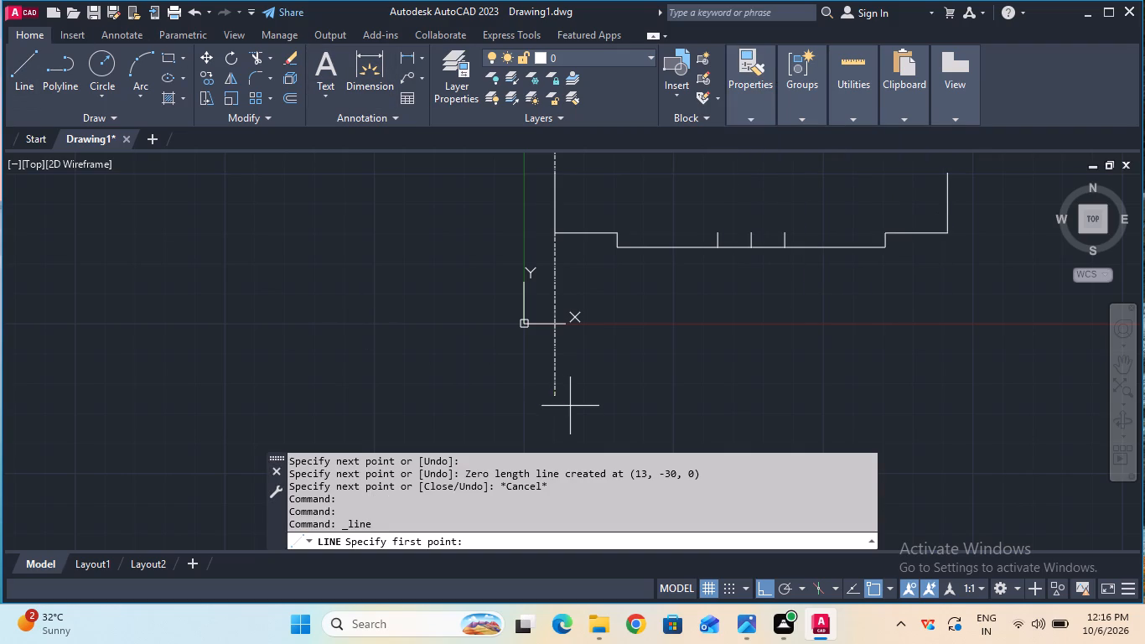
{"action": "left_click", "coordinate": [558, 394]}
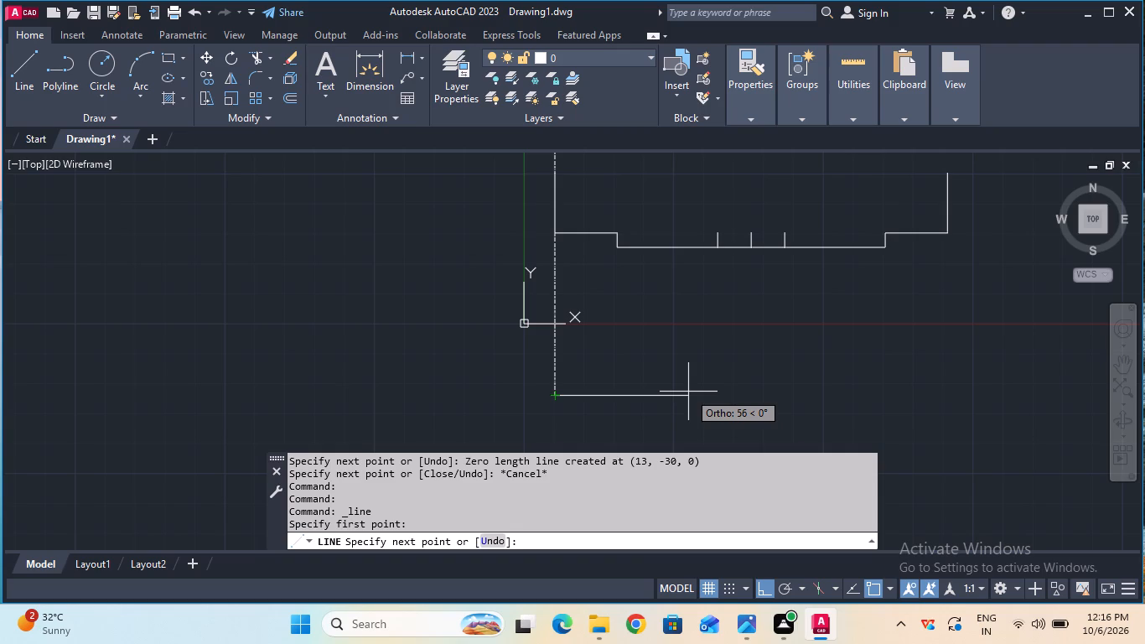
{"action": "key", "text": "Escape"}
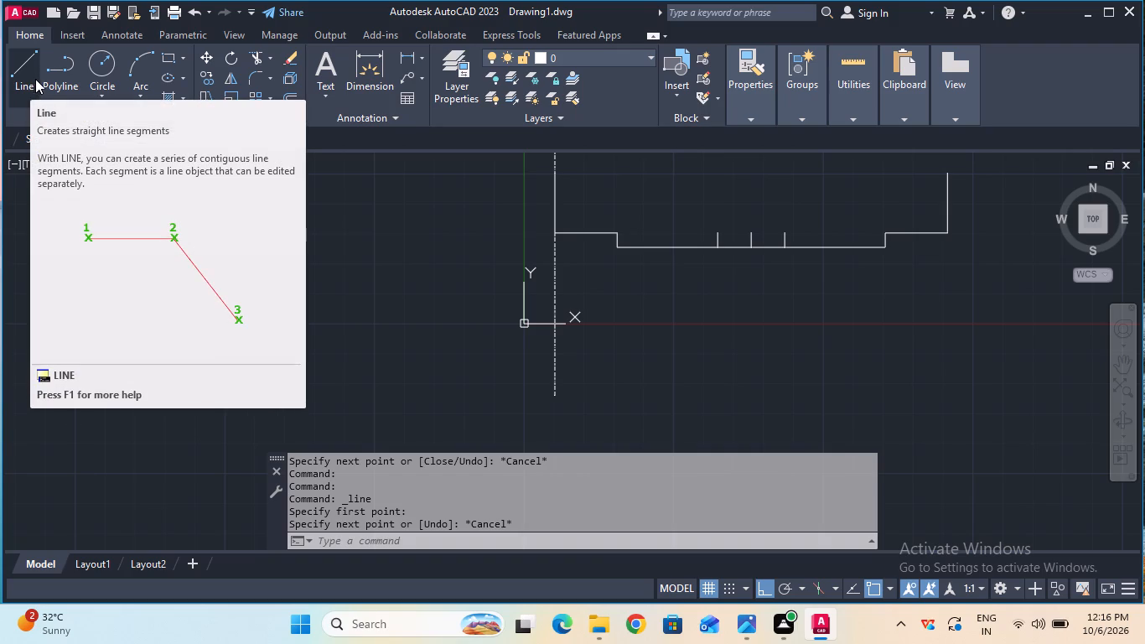
Draw a 164 mm horizontal line to the right from the bottom end of the vertical construction line.
{"action": "left_click", "coordinate": [35, 78]}
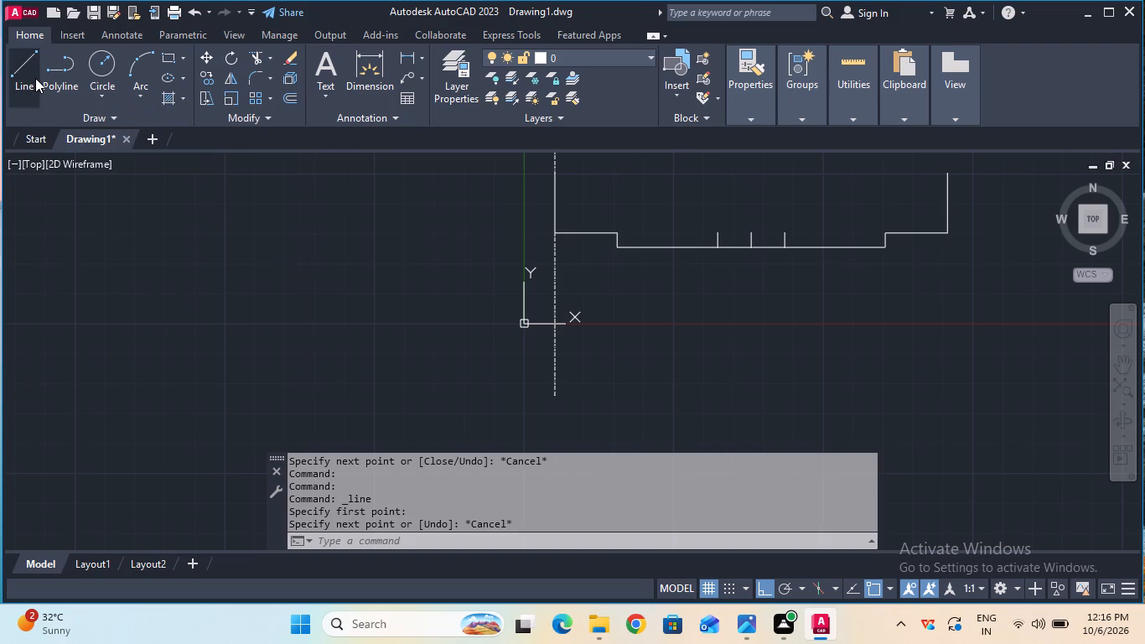
{"action": "left_click", "coordinate": [553, 392]}
{"action": "type", "text": "164"}
{"action": "key", "text": "Return"}
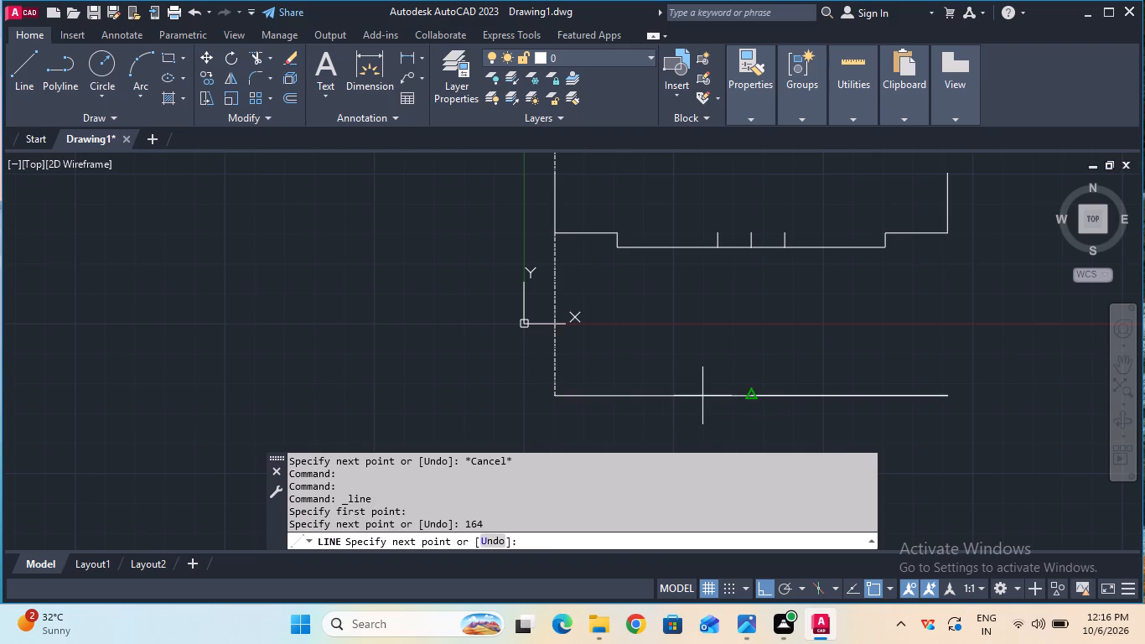
{"action": "key", "text": "Escape"}
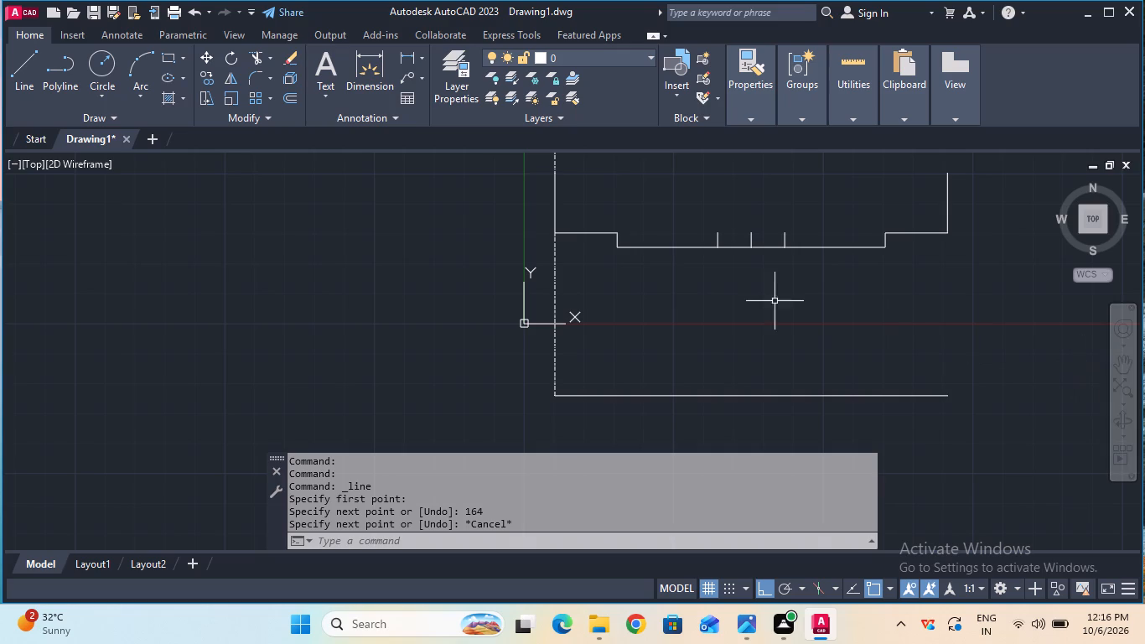
Trim away the vertical construction line between the outline's lower-left corner and the 164 mm horizontal line.
{"action": "left_click", "coordinate": [259, 61]}
{"action": "left_click_drag", "start_coordinate": [536, 345], "coordinate": [564, 347]}
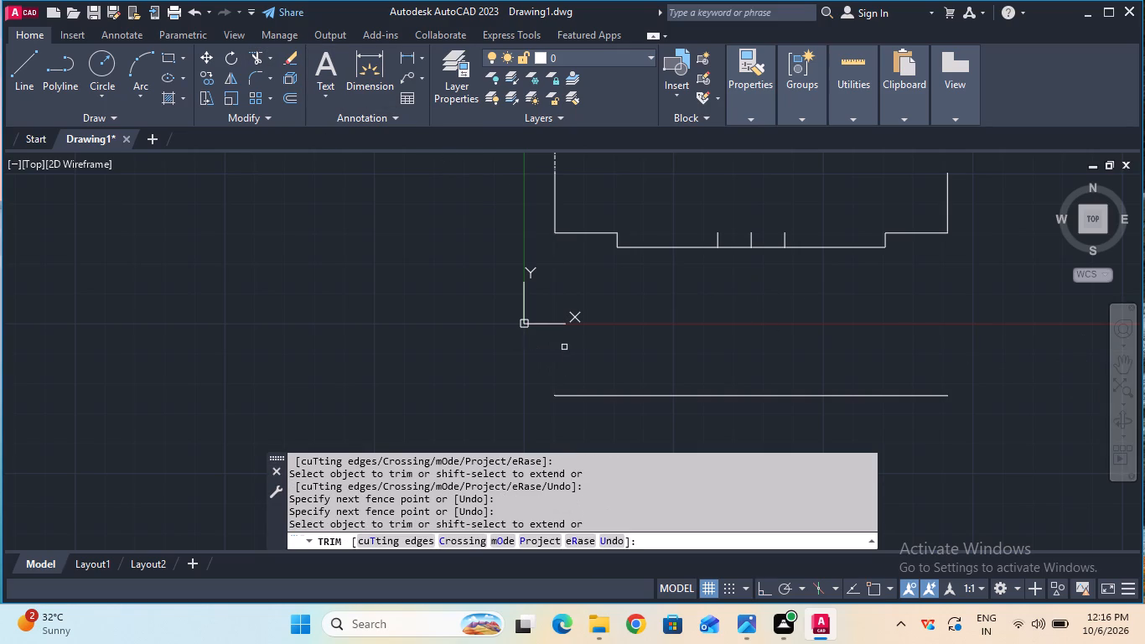
{"action": "key", "text": "Escape"}
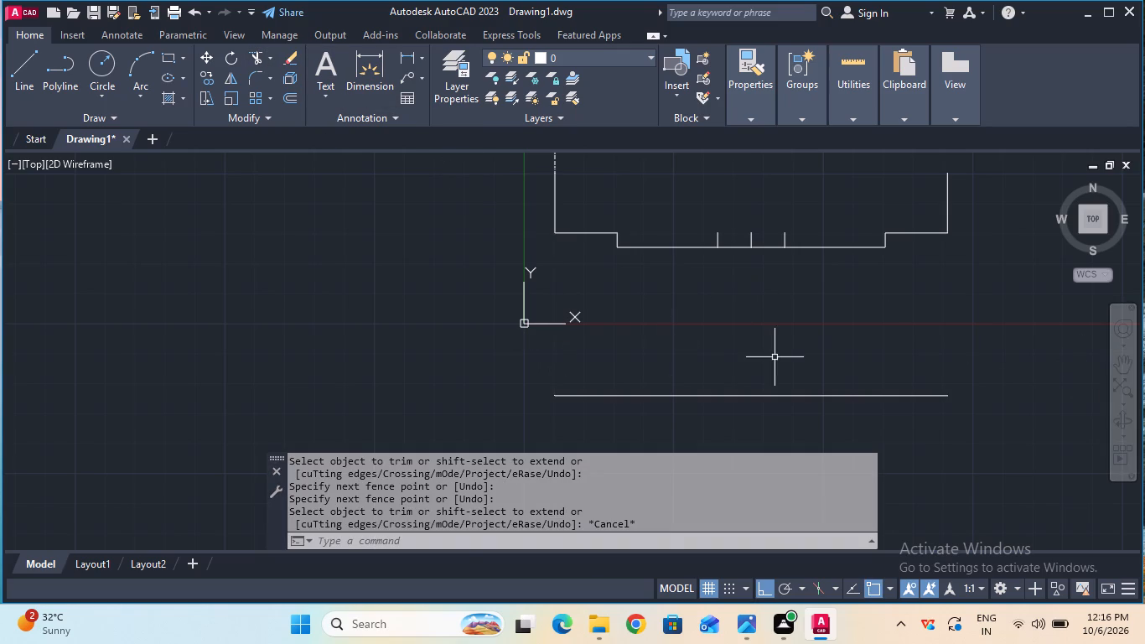
Check the outline's overall width between its left and right lower outer corners using a linear dimension, without placing it.
{"action": "left_click", "coordinate": [1122, 365]}
{"action": "left_click_drag", "start_coordinate": [1016, 495], "coordinate": [988, 341]}
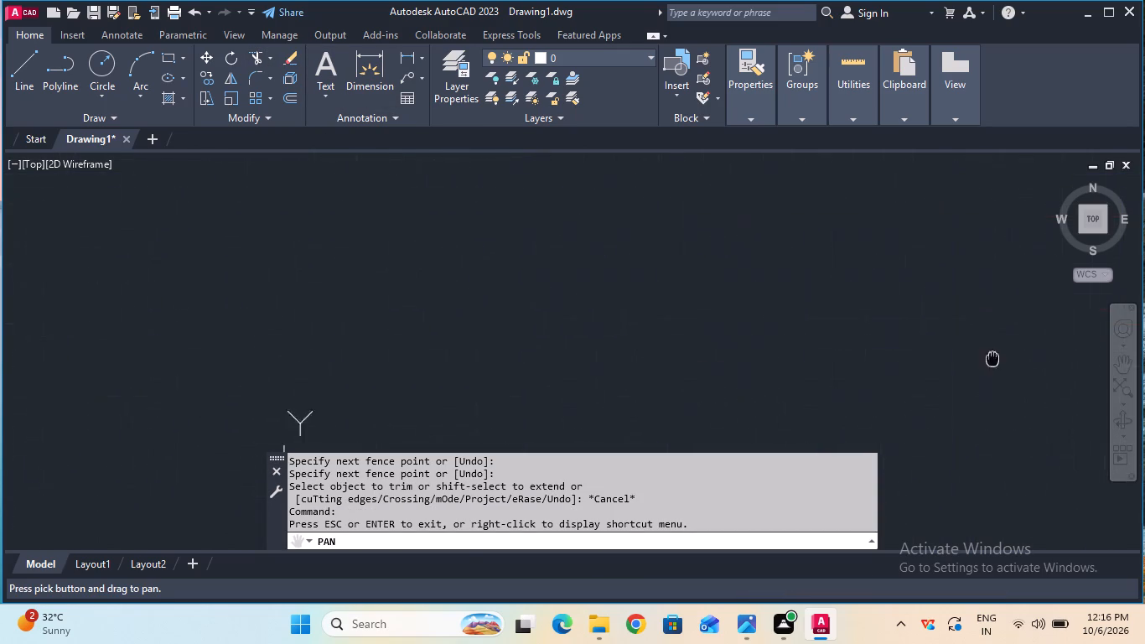
{"action": "left_click_drag", "start_coordinate": [988, 341], "coordinate": [992, 262]}
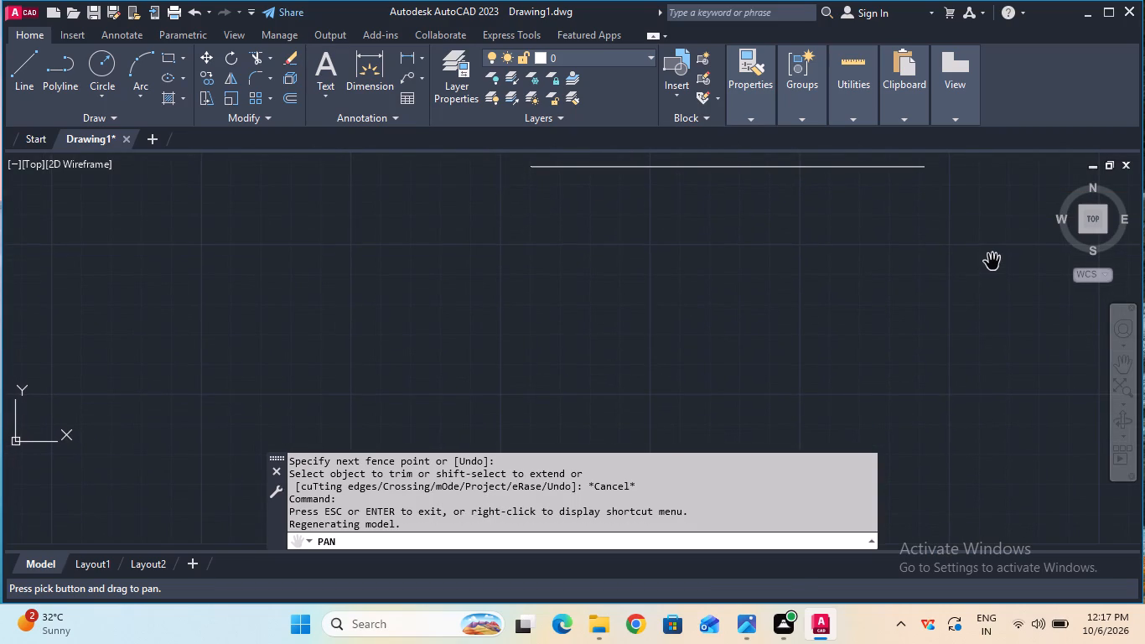
{"action": "key", "text": "Escape"}
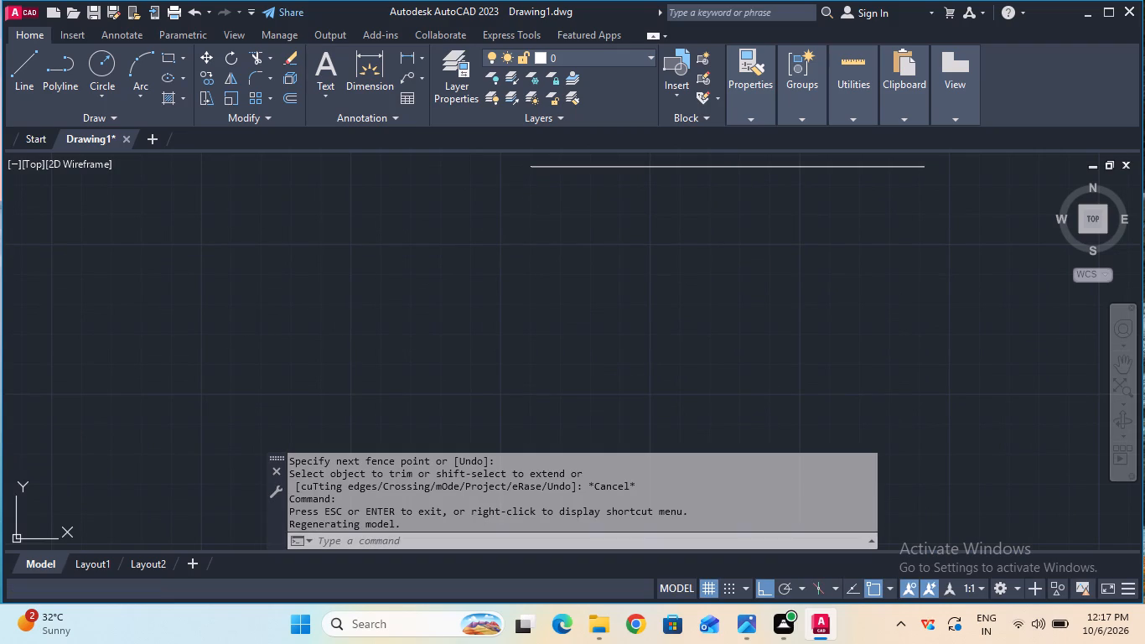
{"action": "scroll", "coordinate": [992, 262], "scroll_direction": "down", "scroll_amount": 2, "text": "ctrl"}
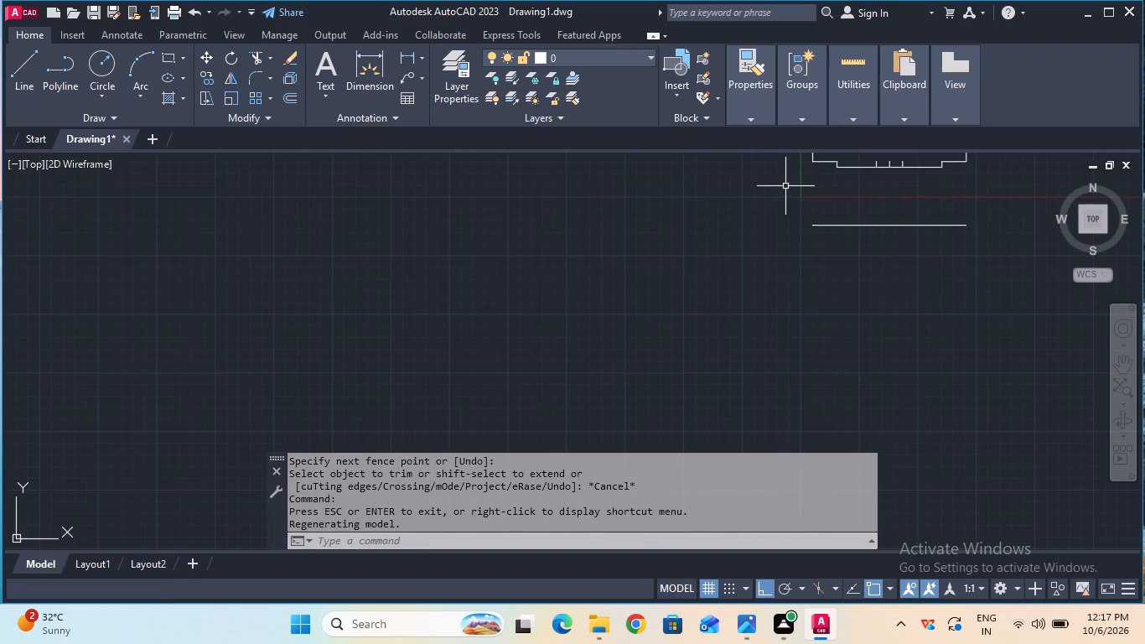
{"action": "left_click", "coordinate": [1127, 370]}
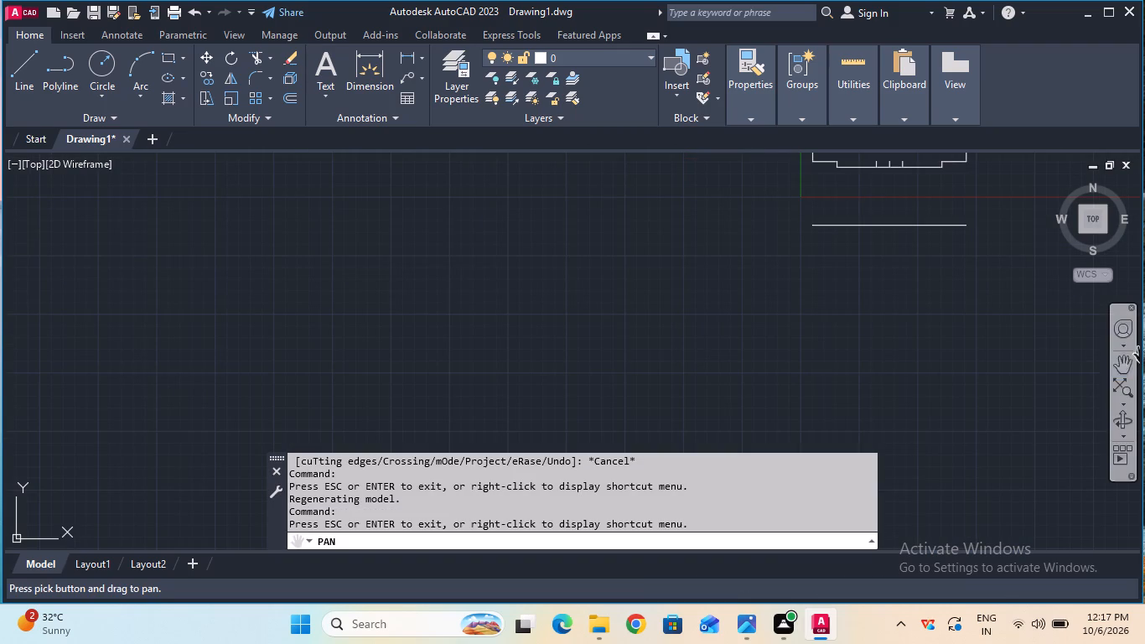
{"action": "left_click_drag", "start_coordinate": [960, 278], "coordinate": [924, 412]}
{"action": "key", "text": "Escape"}
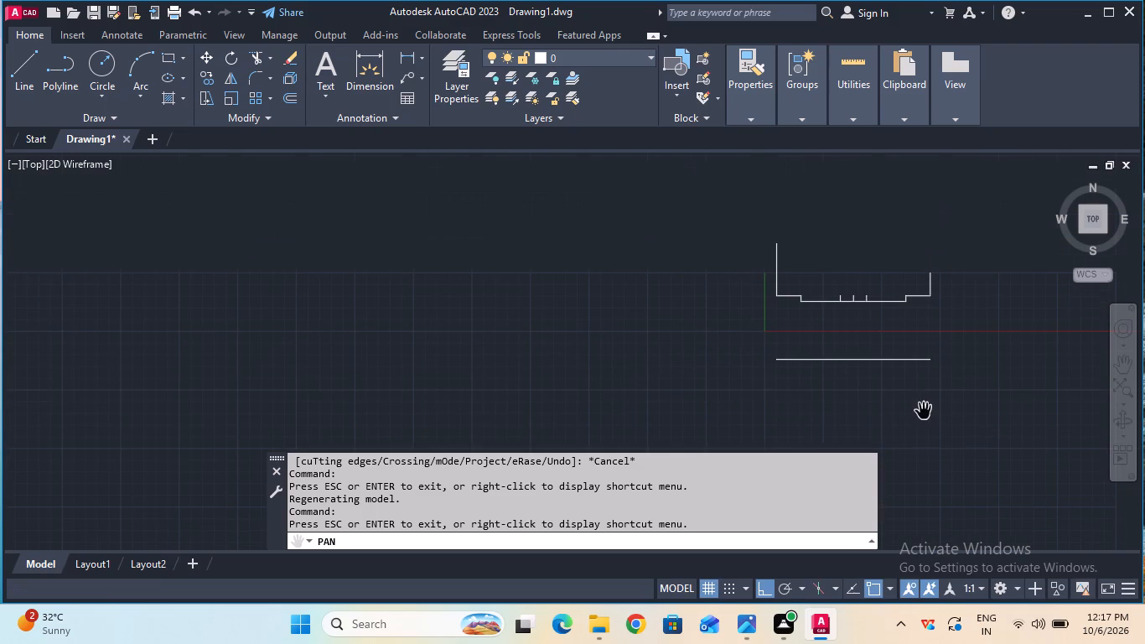
{"action": "left_click", "coordinate": [402, 63]}
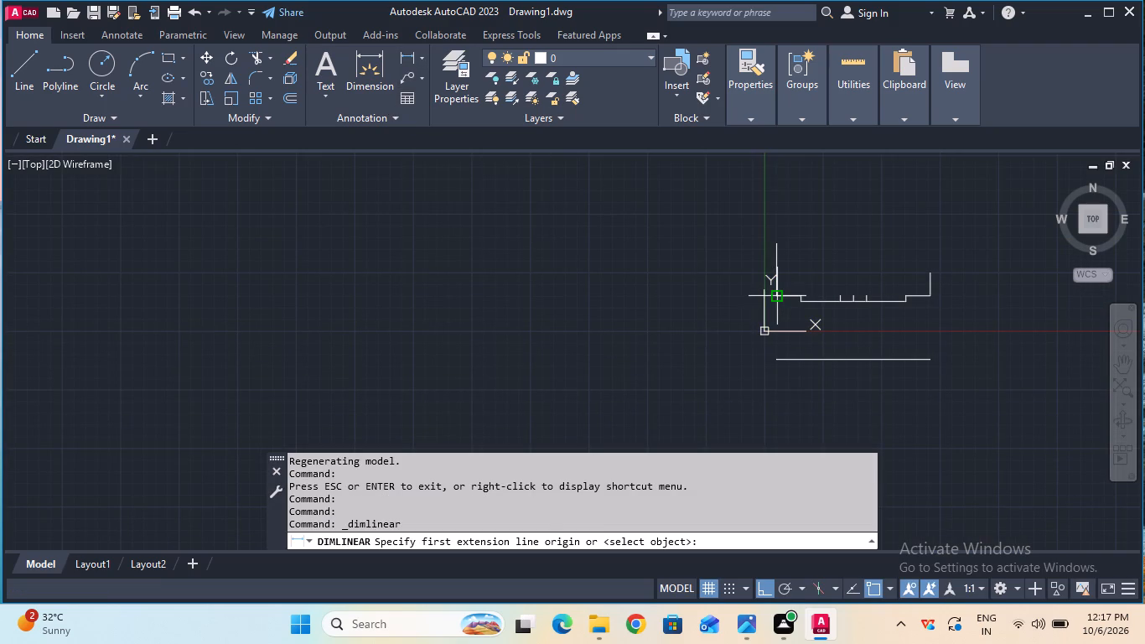
{"action": "left_click", "coordinate": [776, 301]}
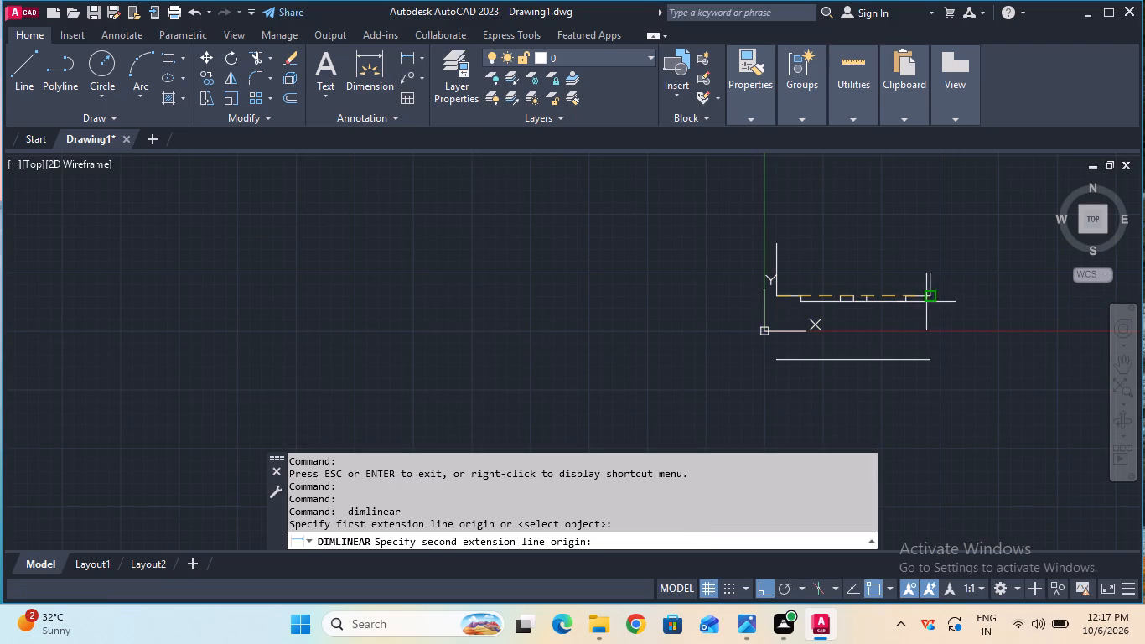
{"action": "left_click", "coordinate": [930, 300]}
{"action": "scroll", "coordinate": [926, 267], "scroll_direction": "up", "scroll_amount": 2, "text": "ctrl"}
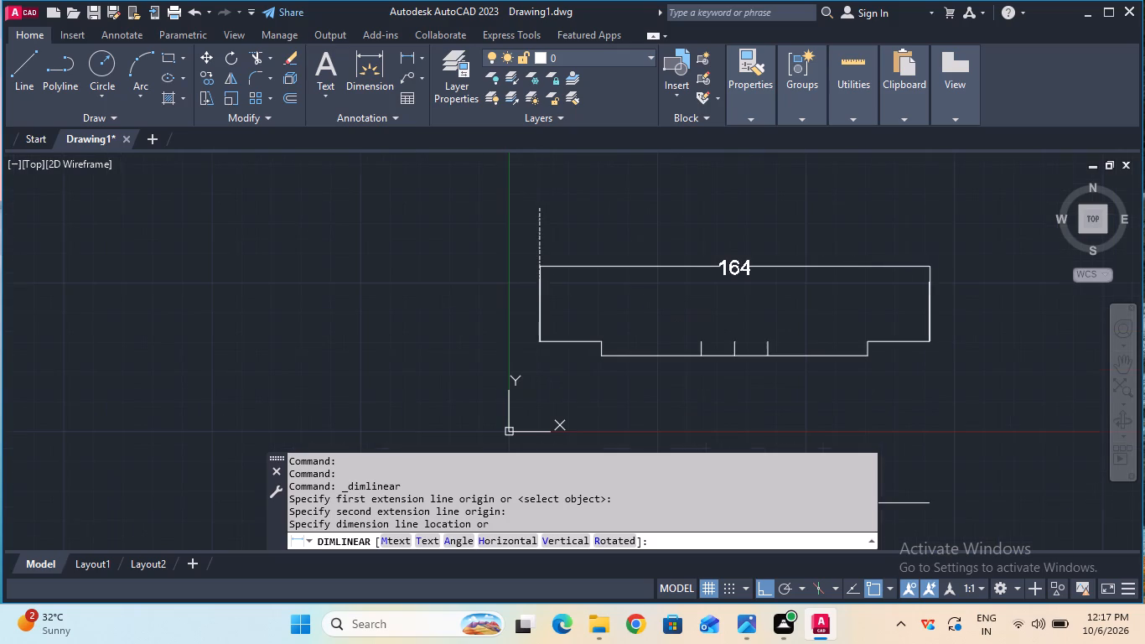
{"action": "scroll", "coordinate": [926, 267], "scroll_direction": "down", "scroll_amount": 1, "text": "ctrl"}
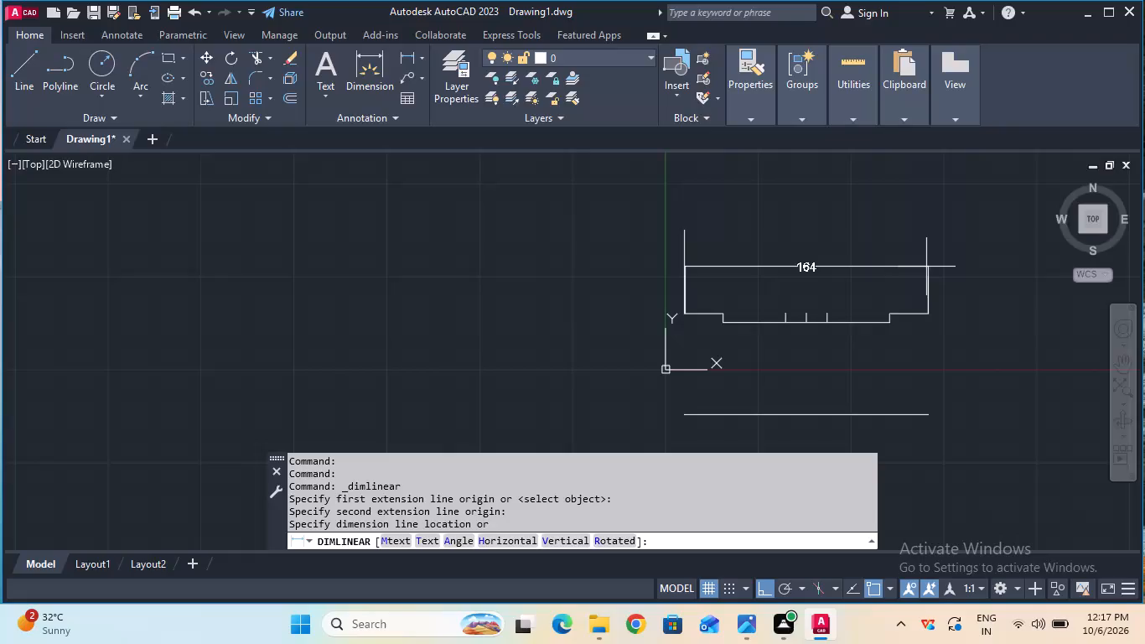
{"action": "key", "text": "Escape"}
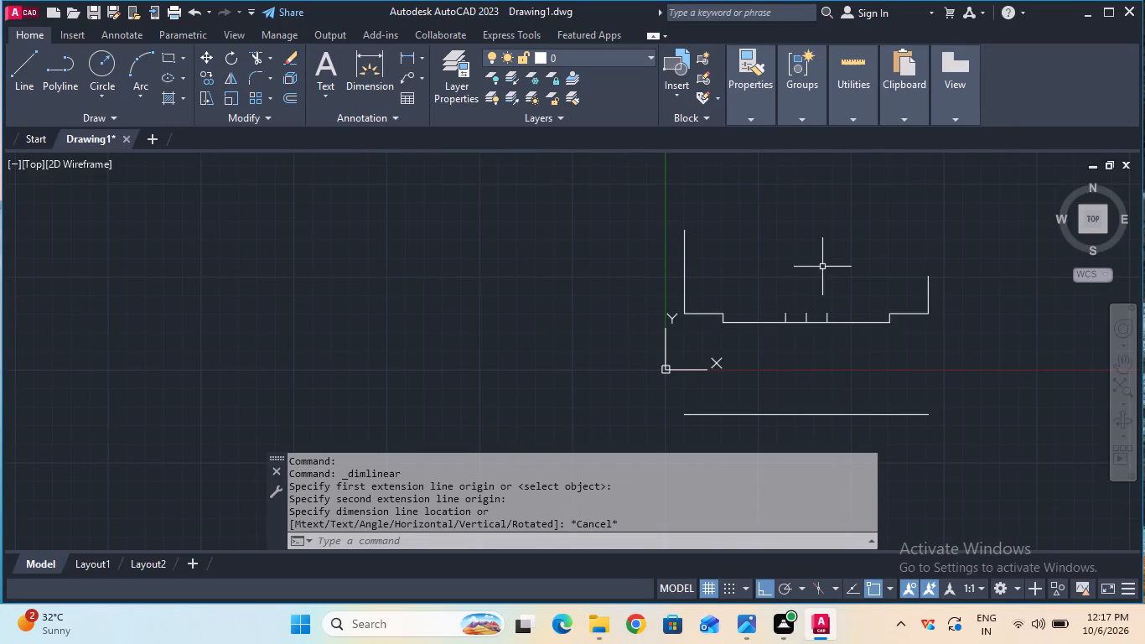
Erase the vertical construction line above the outline's left side, the left vertical edge and the left horizontal shoulder line.
{"action": "left_click", "coordinate": [685, 269]}
{"action": "key", "text": "Delete"}
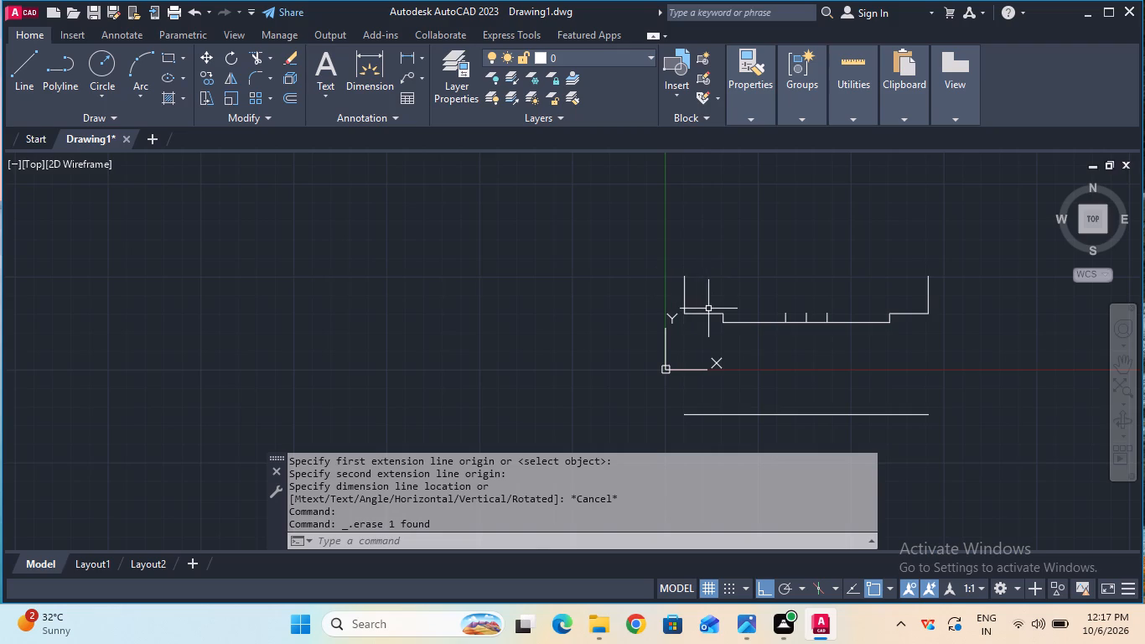
{"action": "scroll", "coordinate": [708, 309], "scroll_direction": "up", "scroll_amount": 2, "text": "ctrl"}
{"action": "left_click", "coordinate": [641, 293]}
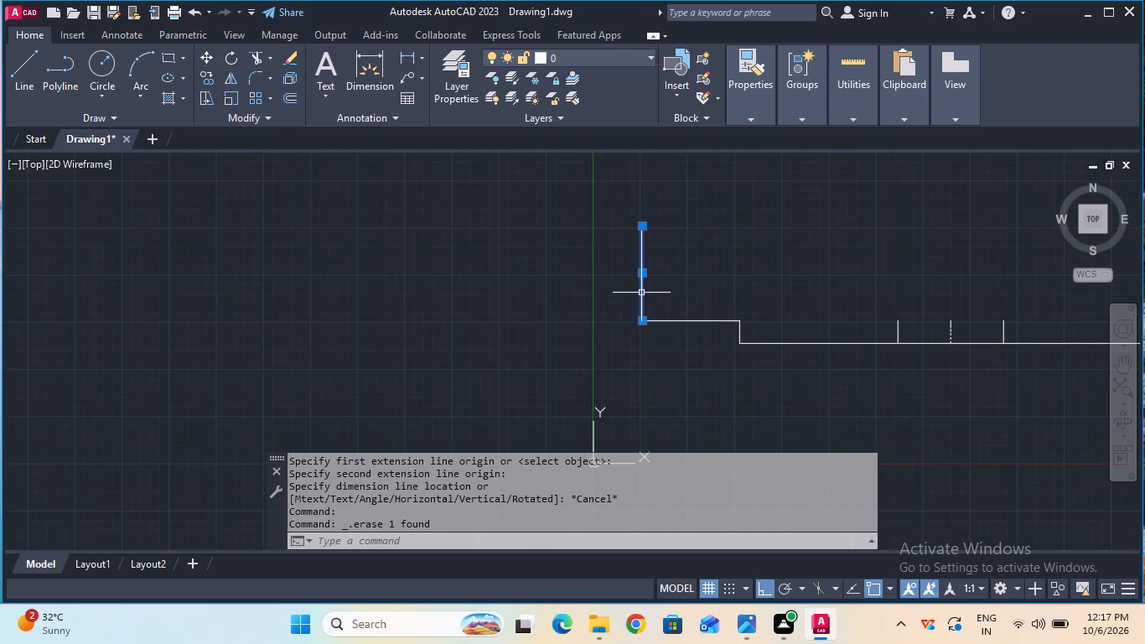
{"action": "key", "text": "Delete"}
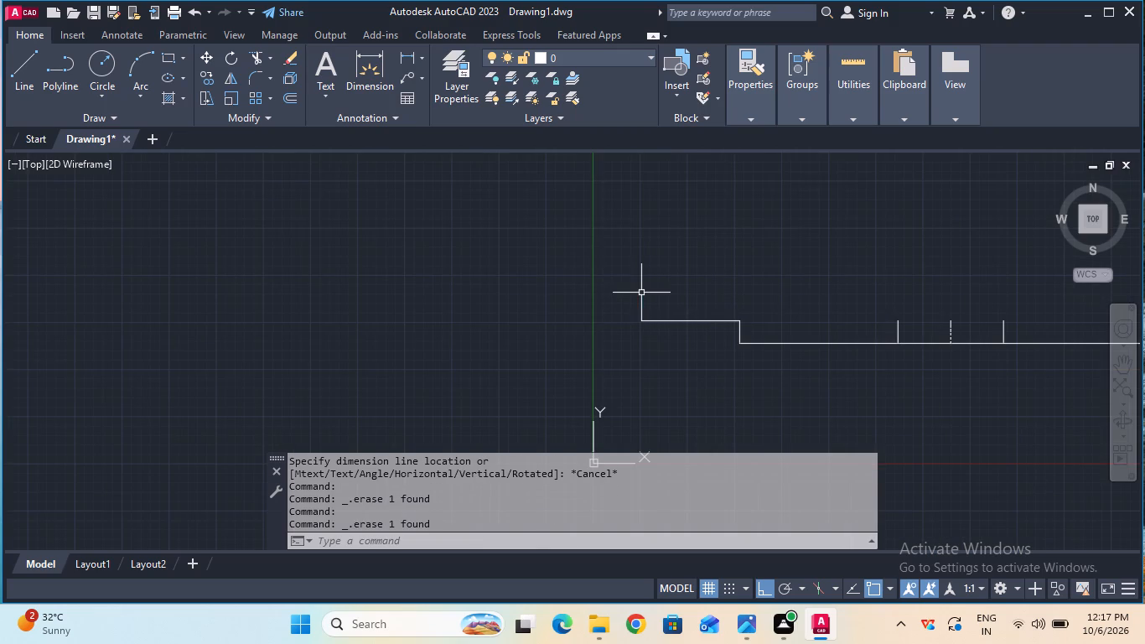
{"action": "left_click", "coordinate": [680, 320]}
{"action": "key", "text": "Delete"}
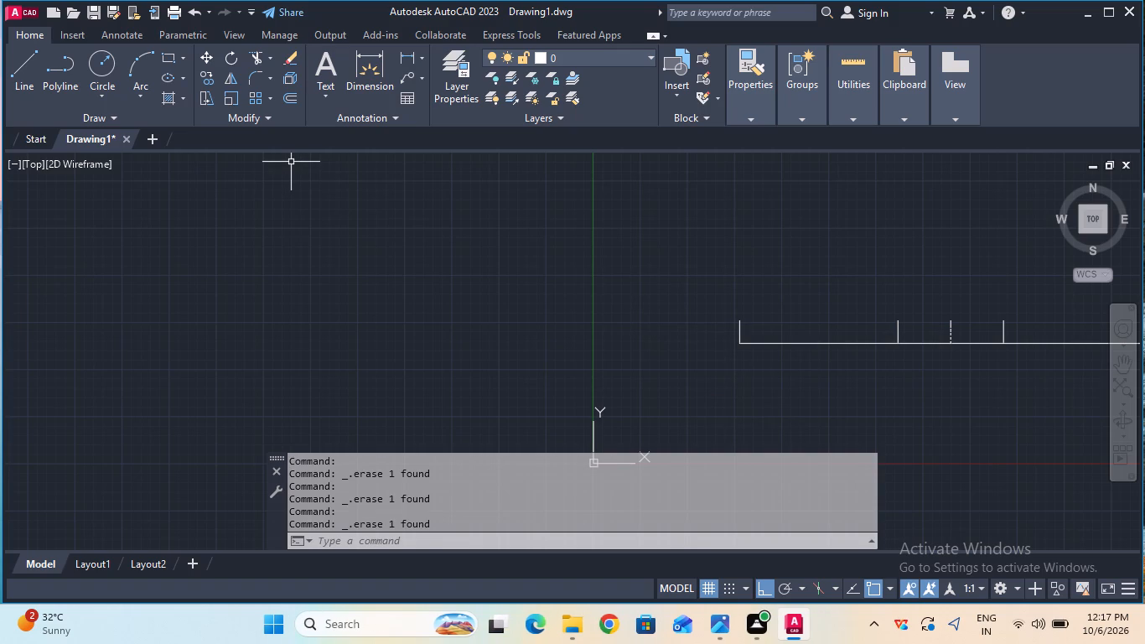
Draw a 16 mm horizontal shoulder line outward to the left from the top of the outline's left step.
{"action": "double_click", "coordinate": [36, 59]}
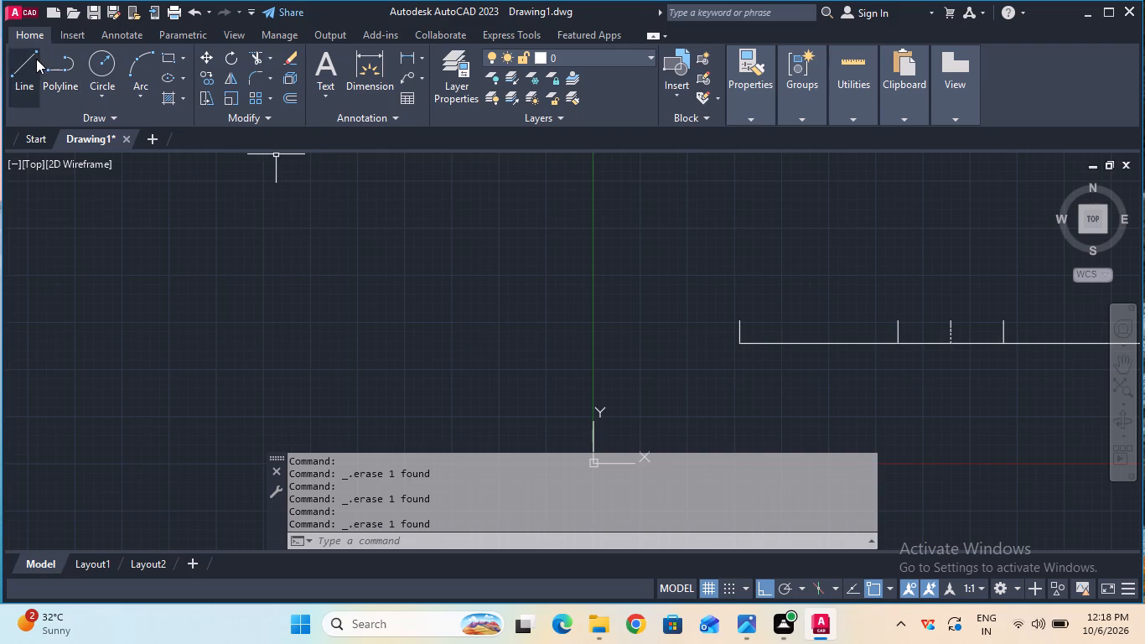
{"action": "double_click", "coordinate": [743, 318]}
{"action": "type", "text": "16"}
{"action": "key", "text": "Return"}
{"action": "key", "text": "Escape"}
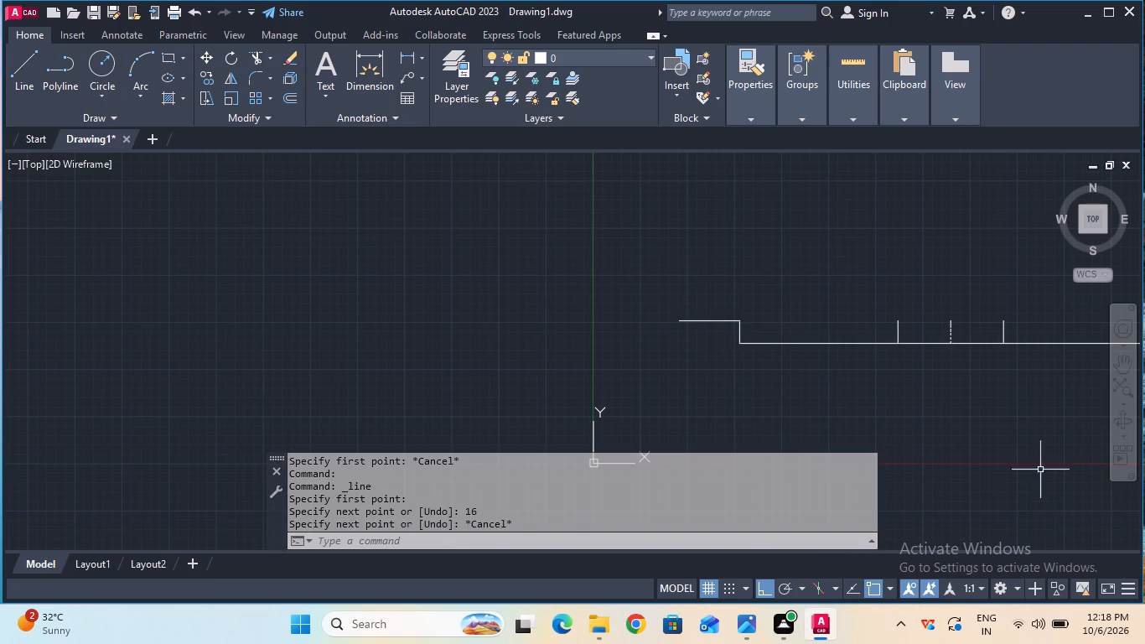
Trim away the right vertical edge and the right horizontal shoulder line of the outline.
{"action": "left_click", "coordinate": [1122, 365]}
{"action": "left_click_drag", "start_coordinate": [1042, 382], "coordinate": [737, 393]}
{"action": "key", "text": "Escape"}
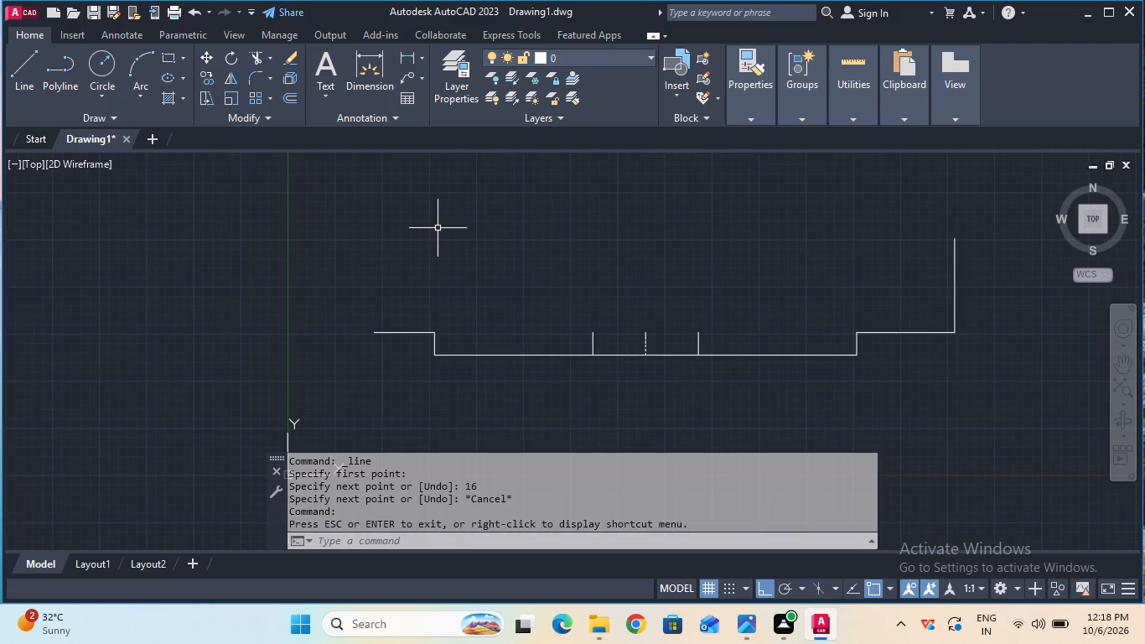
{"action": "left_click", "coordinate": [259, 57]}
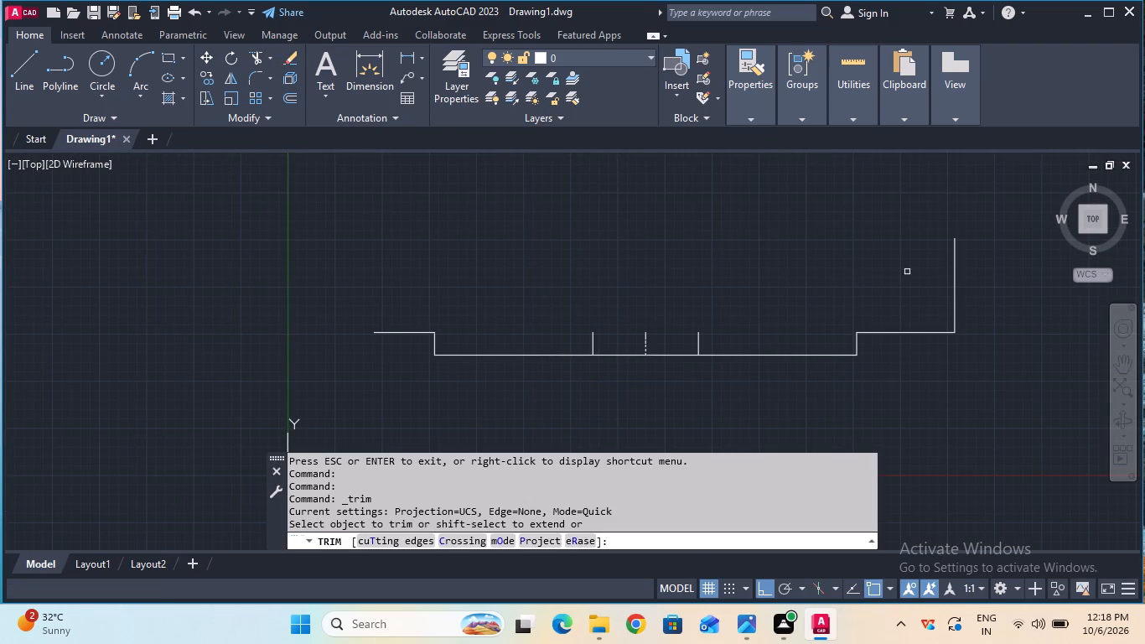
{"action": "left_click", "coordinate": [956, 299]}
{"action": "left_click", "coordinate": [946, 335]}
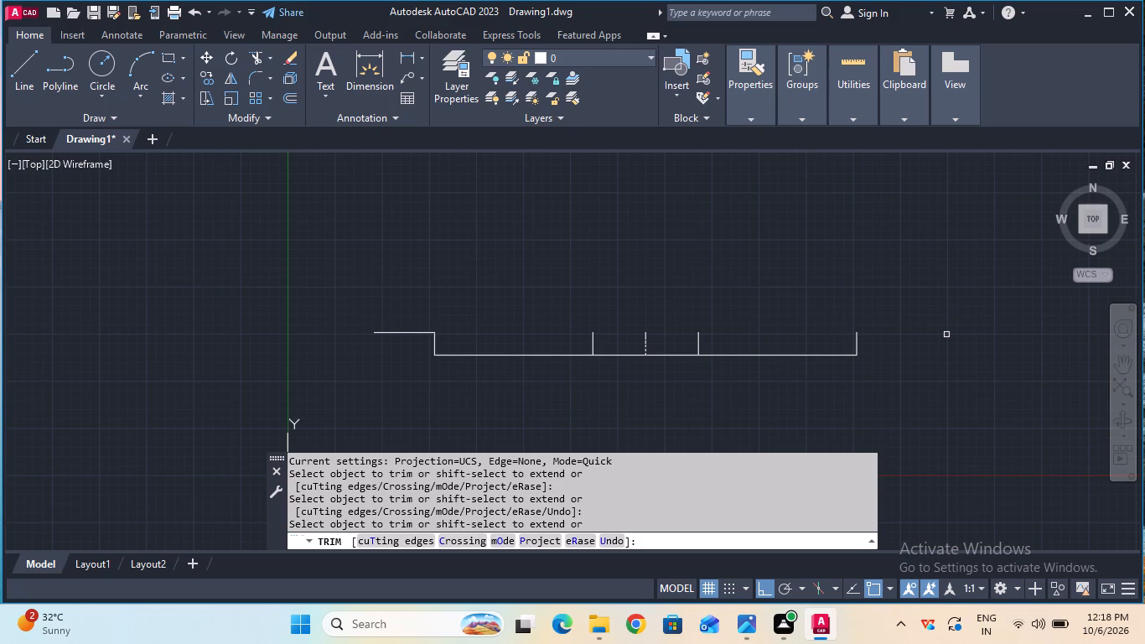
{"action": "key", "text": "Escape"}
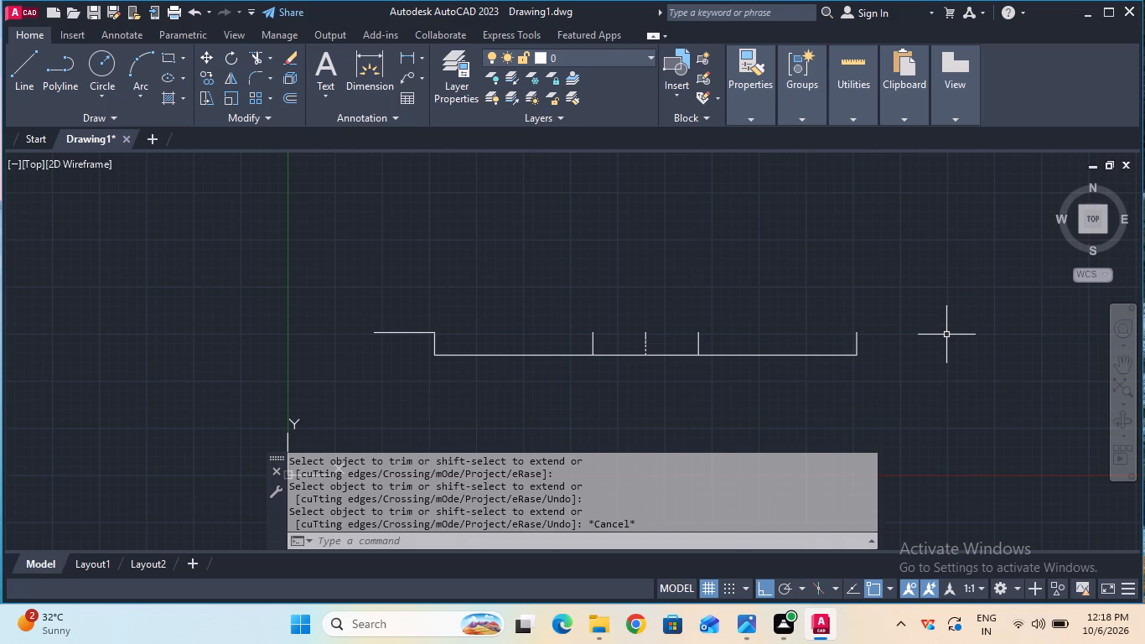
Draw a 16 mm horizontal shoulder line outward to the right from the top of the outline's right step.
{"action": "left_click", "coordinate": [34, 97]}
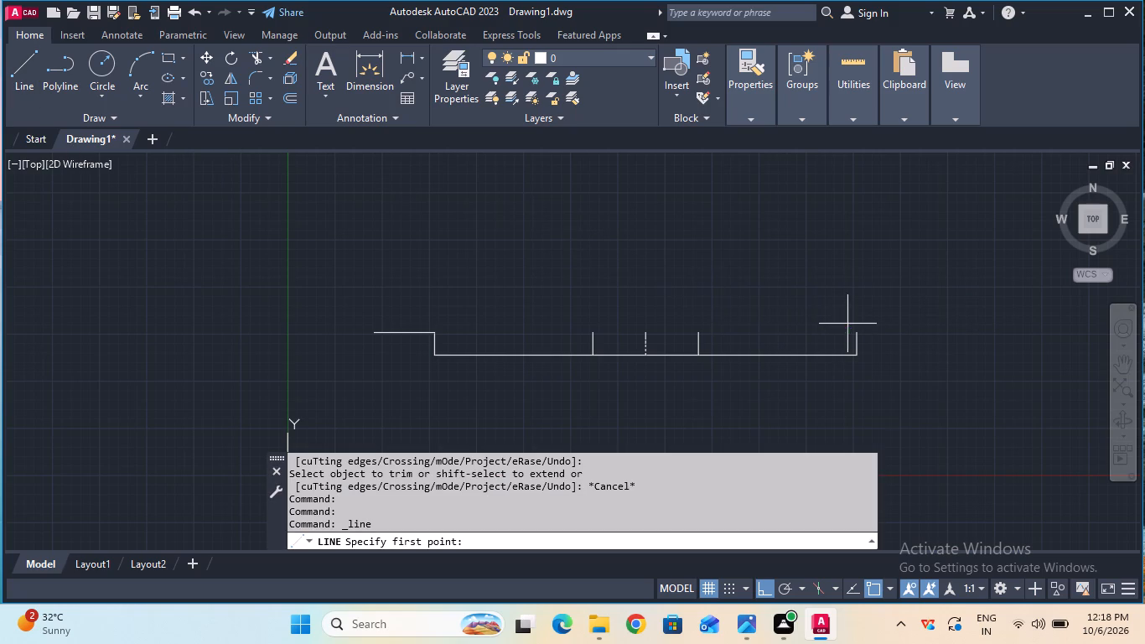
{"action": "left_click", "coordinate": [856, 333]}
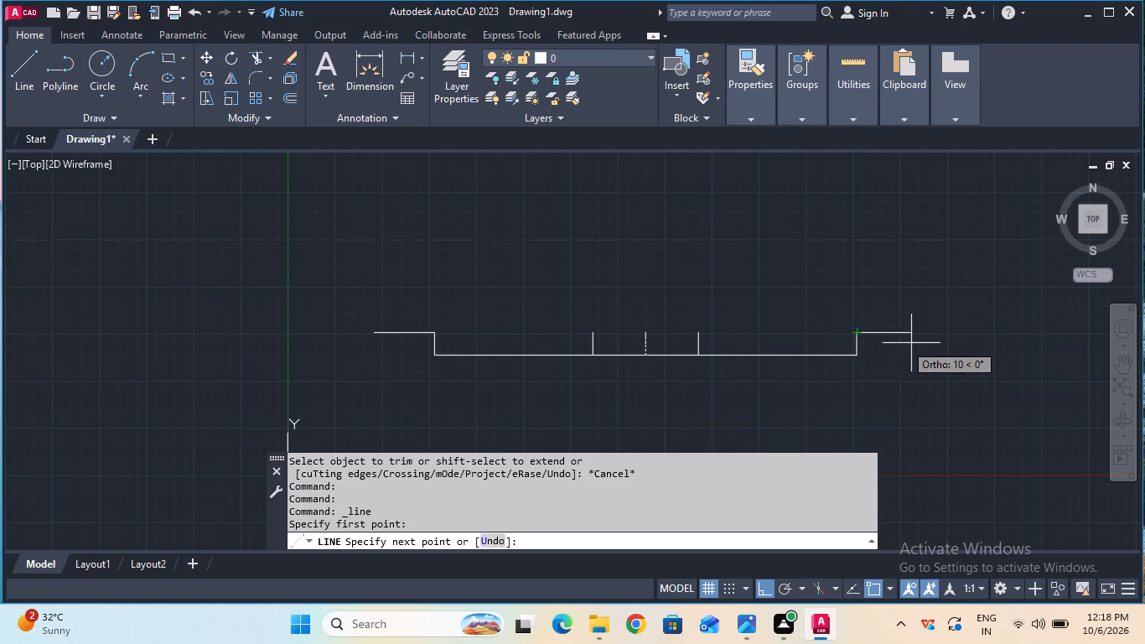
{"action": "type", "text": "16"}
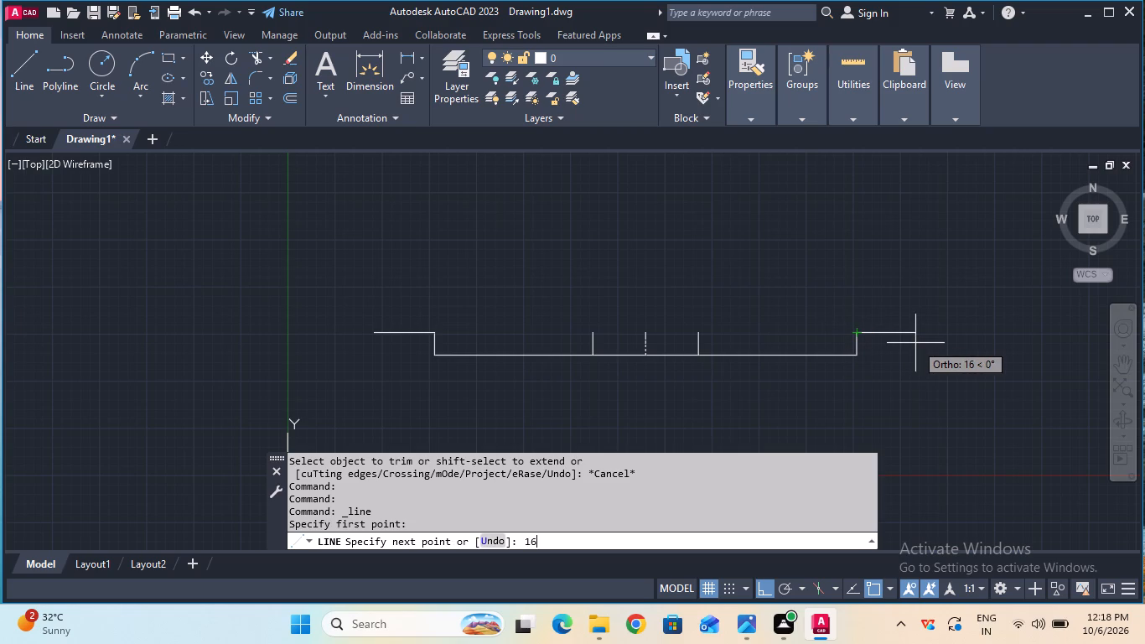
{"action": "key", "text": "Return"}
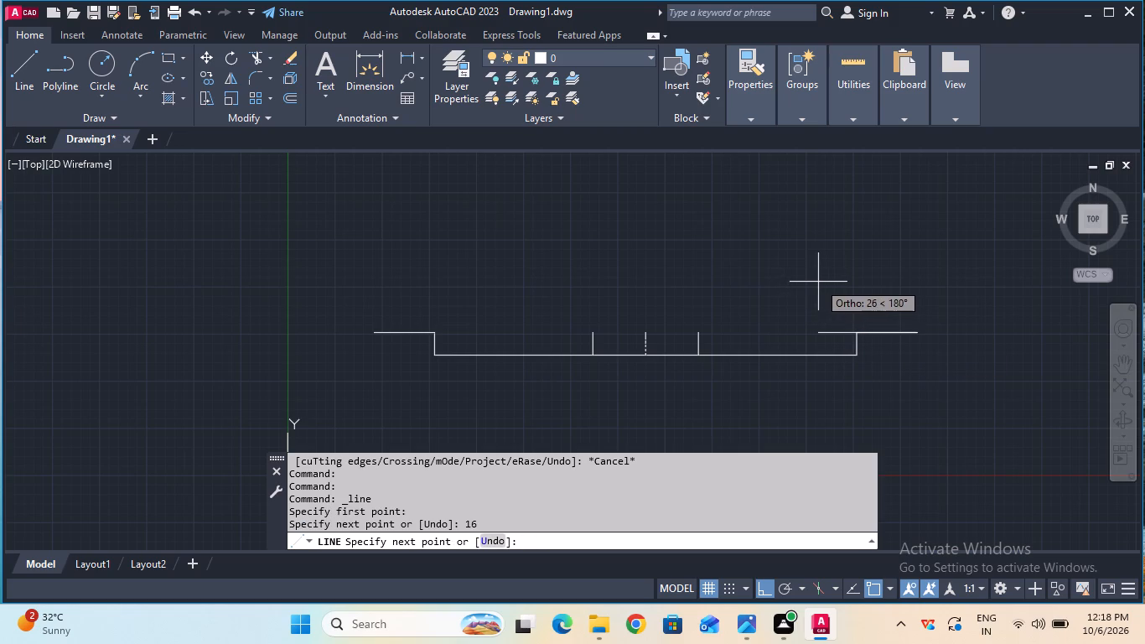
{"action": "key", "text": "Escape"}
Check the overall width between the outer ends of the two shoulder lines using a linear dimension, without placing it.
{"action": "left_click", "coordinate": [402, 57]}
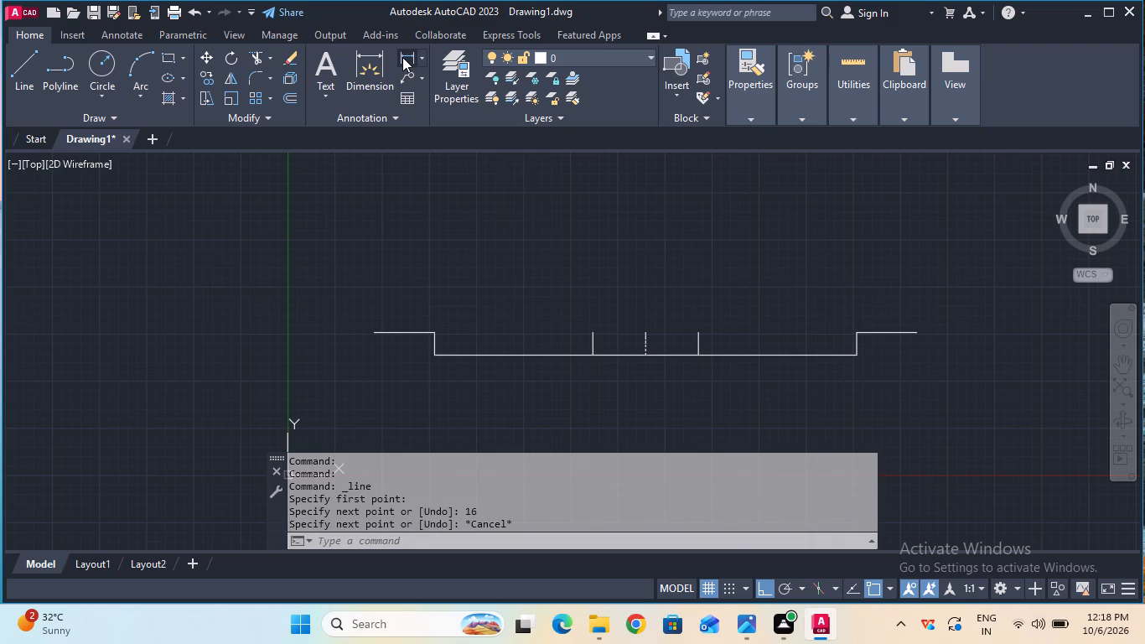
{"action": "left_click", "coordinate": [376, 335]}
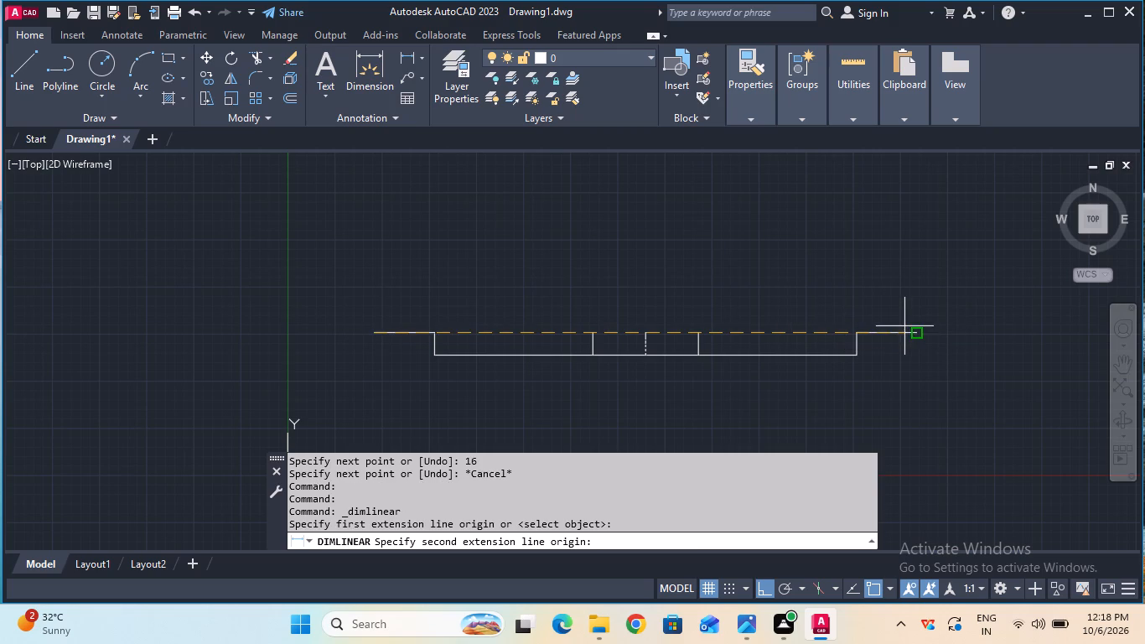
{"action": "left_click", "coordinate": [919, 330]}
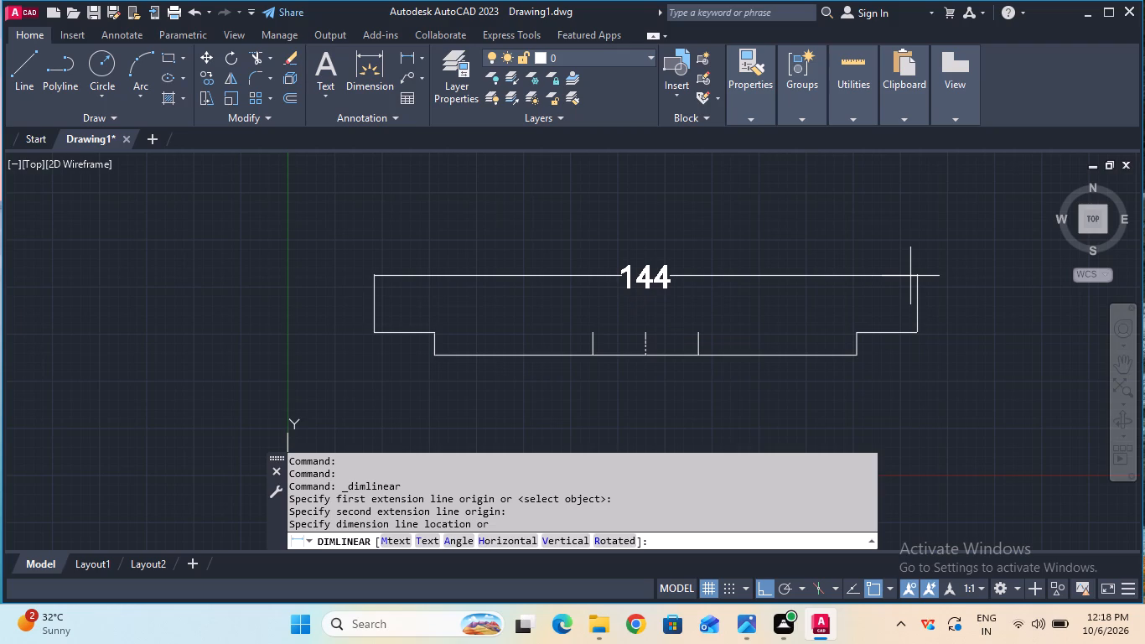
{"action": "key", "text": "Escape"}
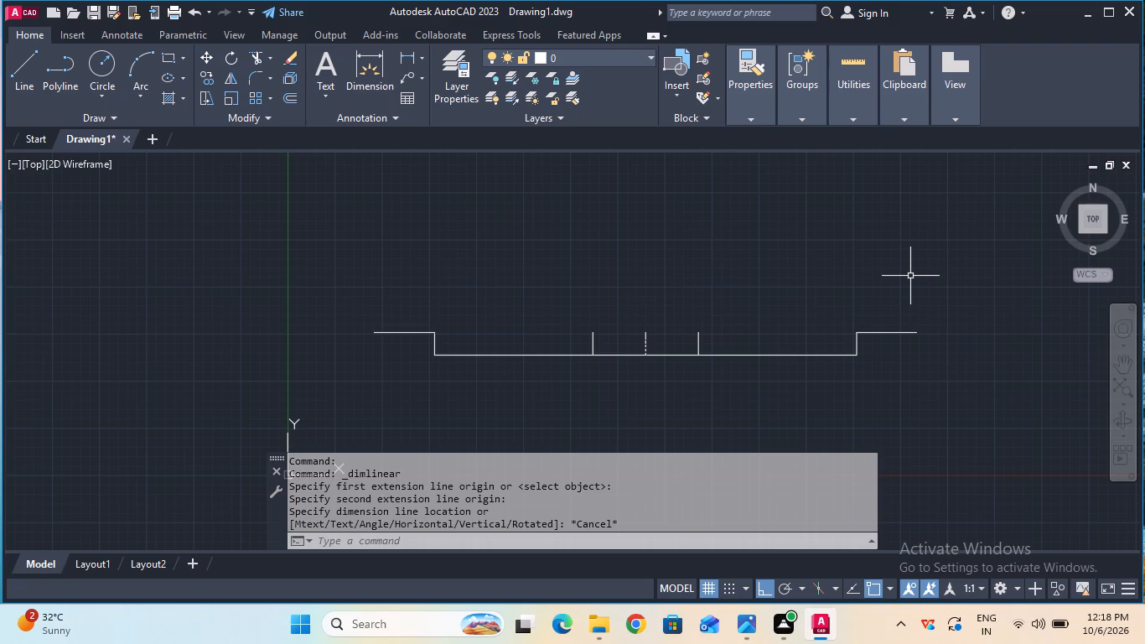
Erase the whole remaining stepped outline with its middle centerline and short vertical lines, keeping the long horizontal line below.
{"action": "left_click", "coordinate": [1110, 368]}
{"action": "left_click", "coordinate": [1128, 368]}
{"action": "left_click_drag", "start_coordinate": [924, 444], "coordinate": [911, 308]}
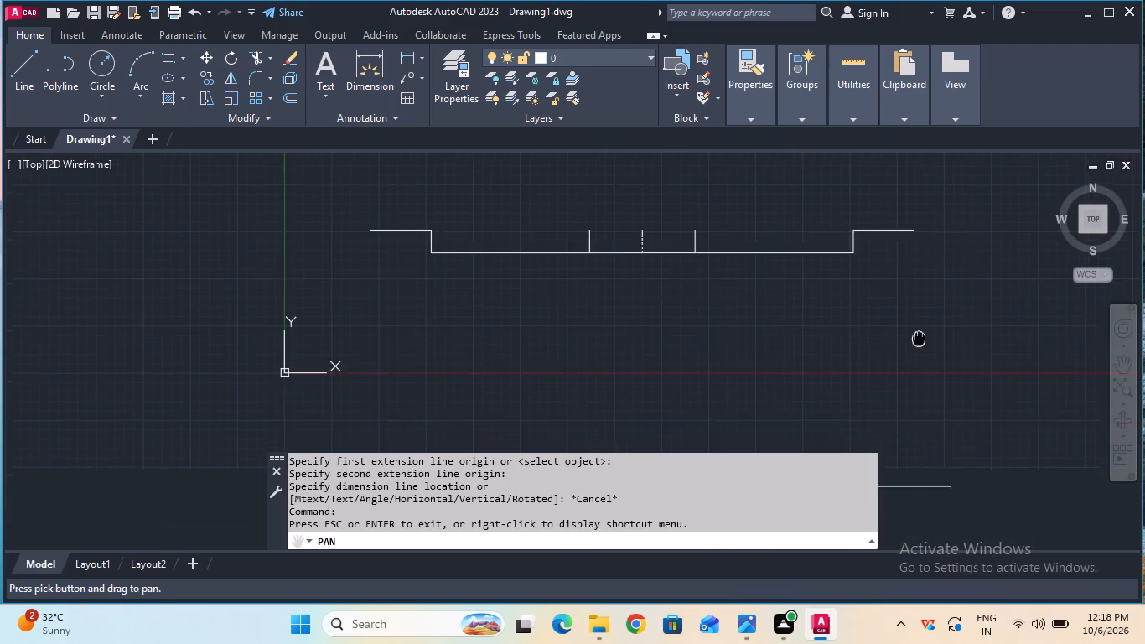
{"action": "left_click_drag", "start_coordinate": [911, 308], "coordinate": [905, 278]}
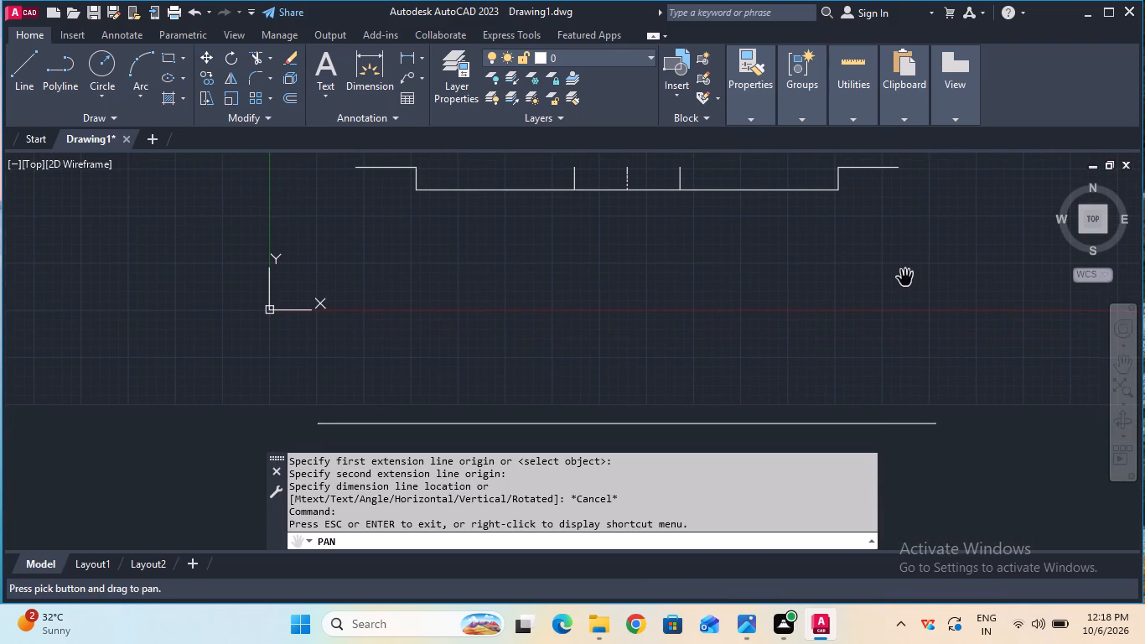
{"action": "key", "text": "Escape"}
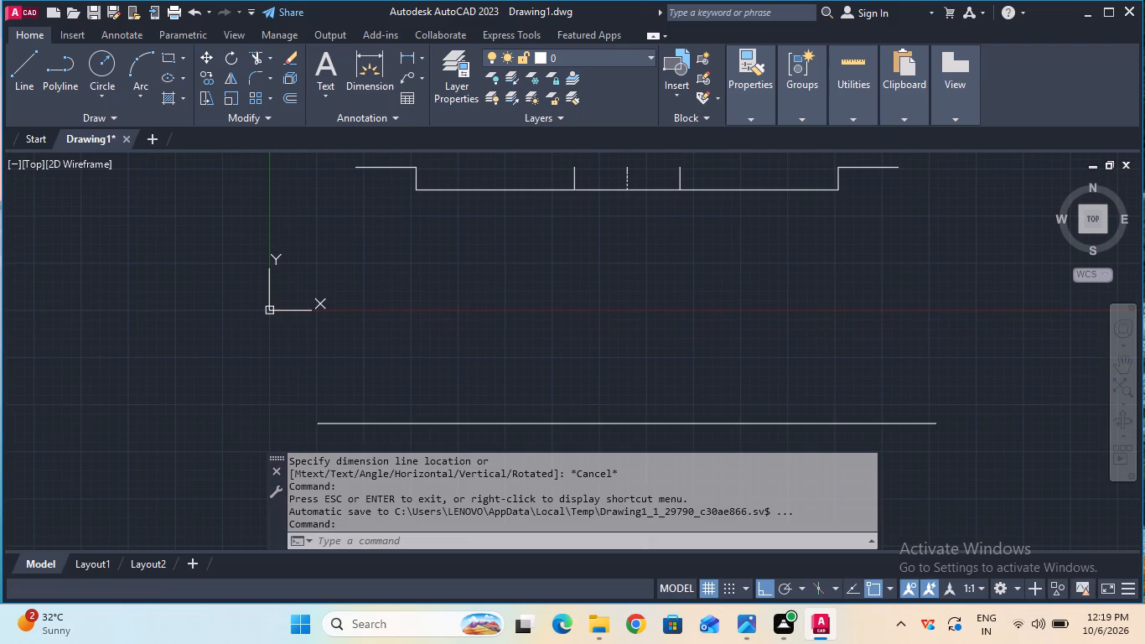
{"action": "scroll", "coordinate": [709, 250], "scroll_direction": "down", "scroll_amount": 2, "text": "ctrl"}
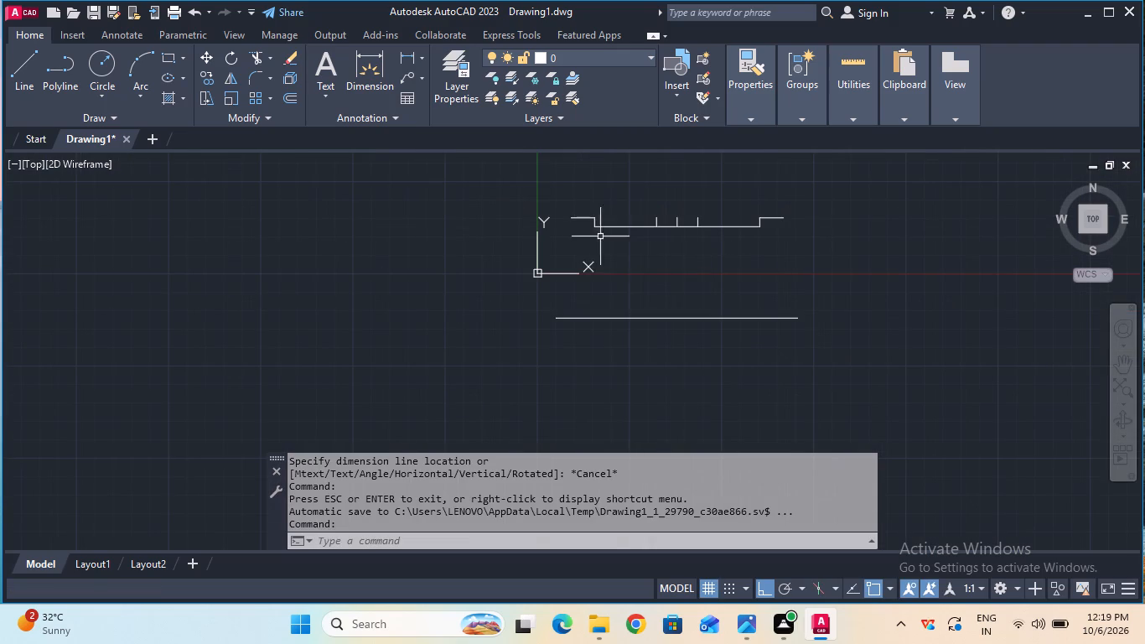
{"action": "left_click", "coordinate": [567, 204]}
{"action": "left_click", "coordinate": [826, 293]}
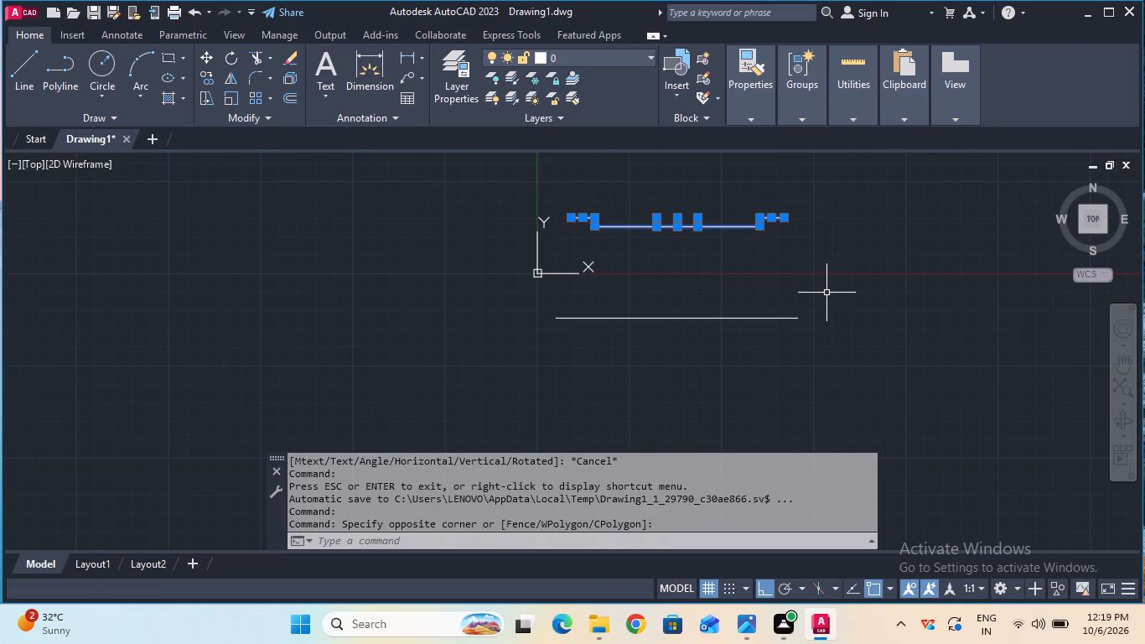
{"action": "key", "text": "Delete"}
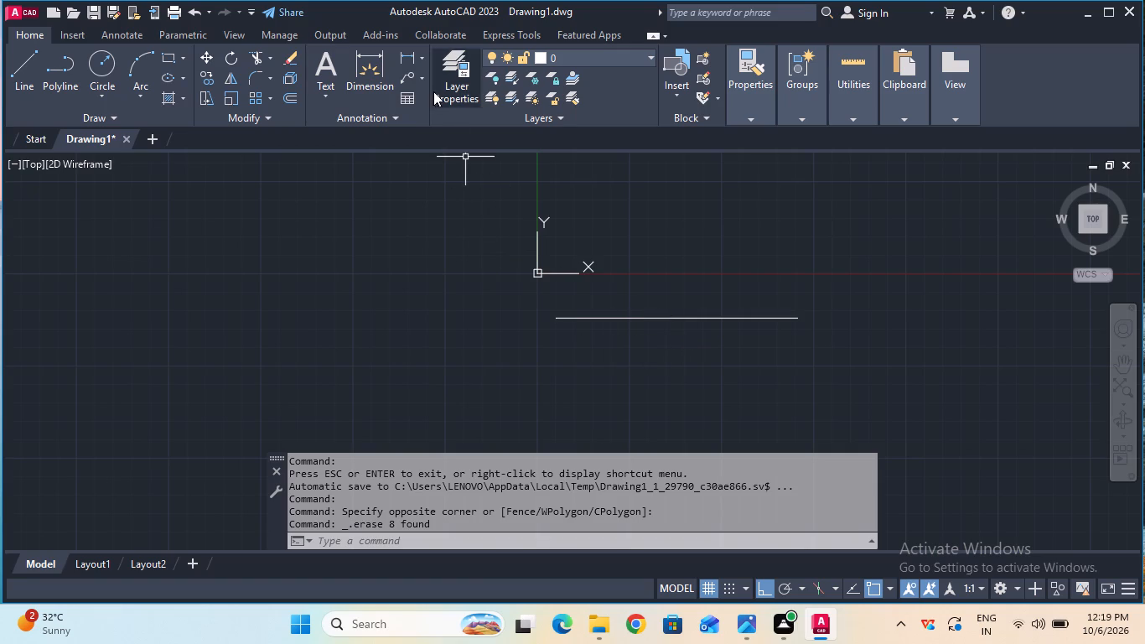
Check the remaining horizontal line's length using a linear dimension, without placing it.
{"action": "double_click", "coordinate": [409, 58]}
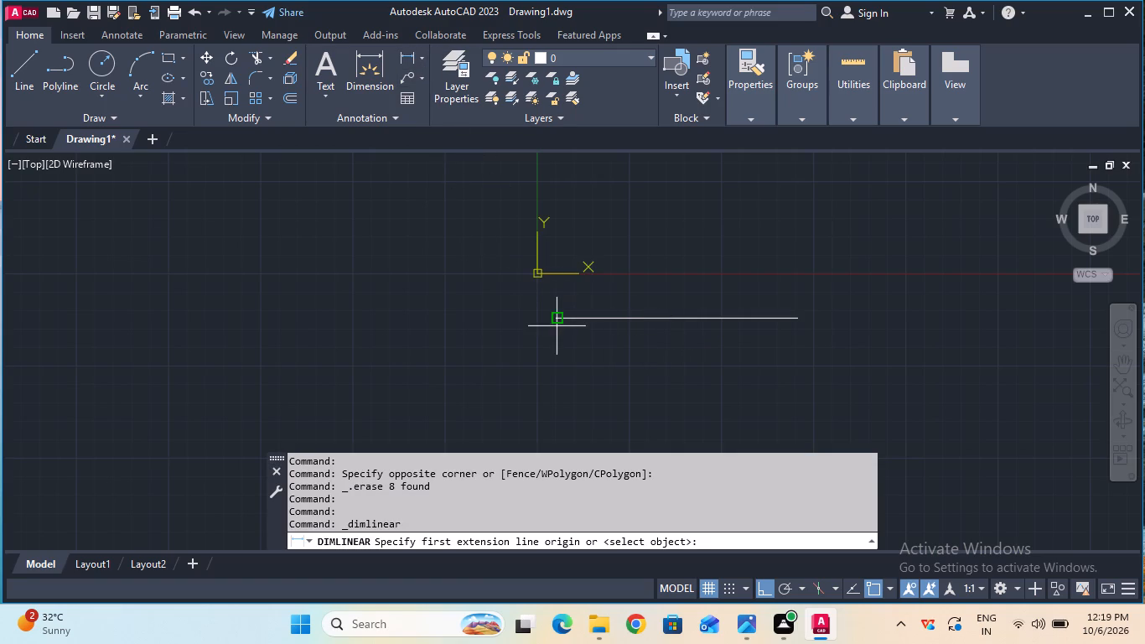
{"action": "left_click", "coordinate": [557, 319]}
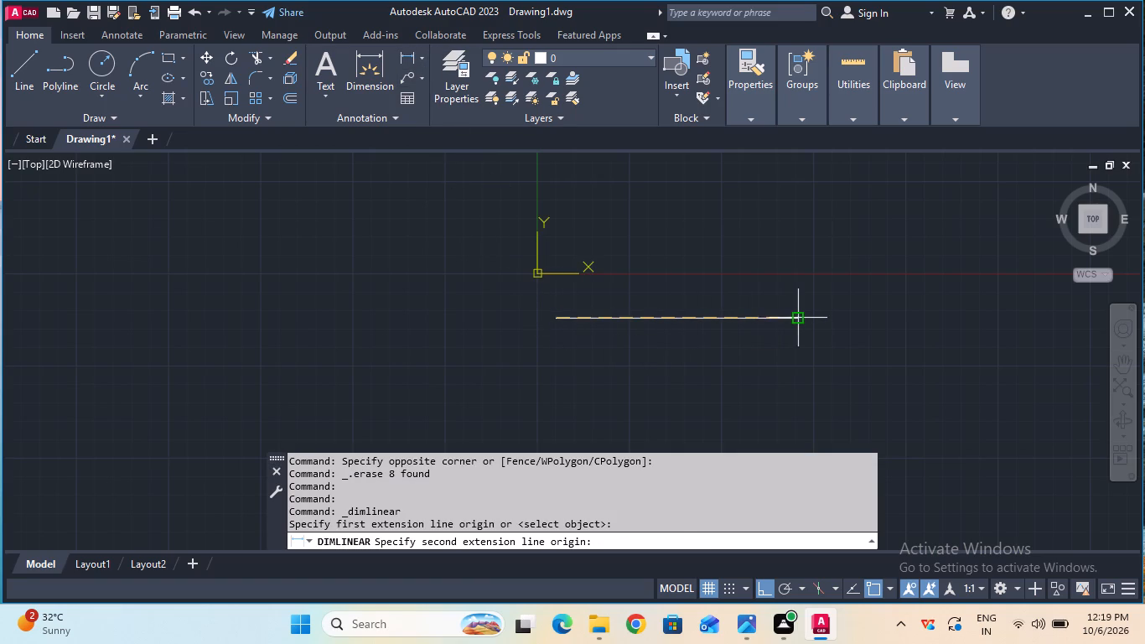
{"action": "left_click", "coordinate": [802, 318]}
{"action": "key", "text": "Escape"}
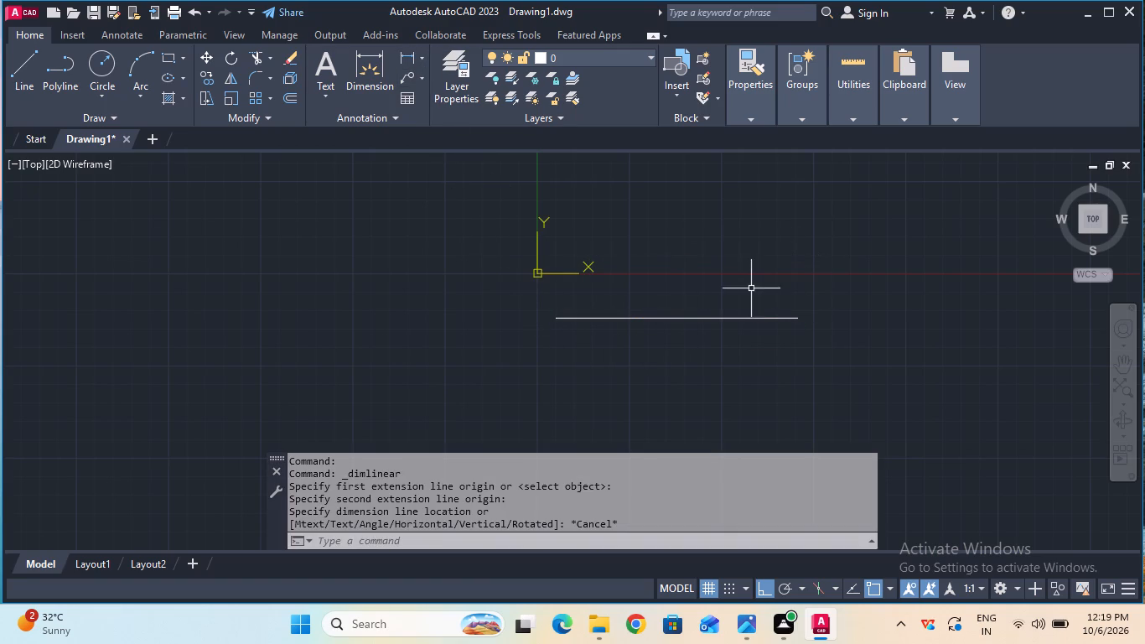
Erase the remaining long horizontal line.
{"action": "left_click", "coordinate": [742, 315]}
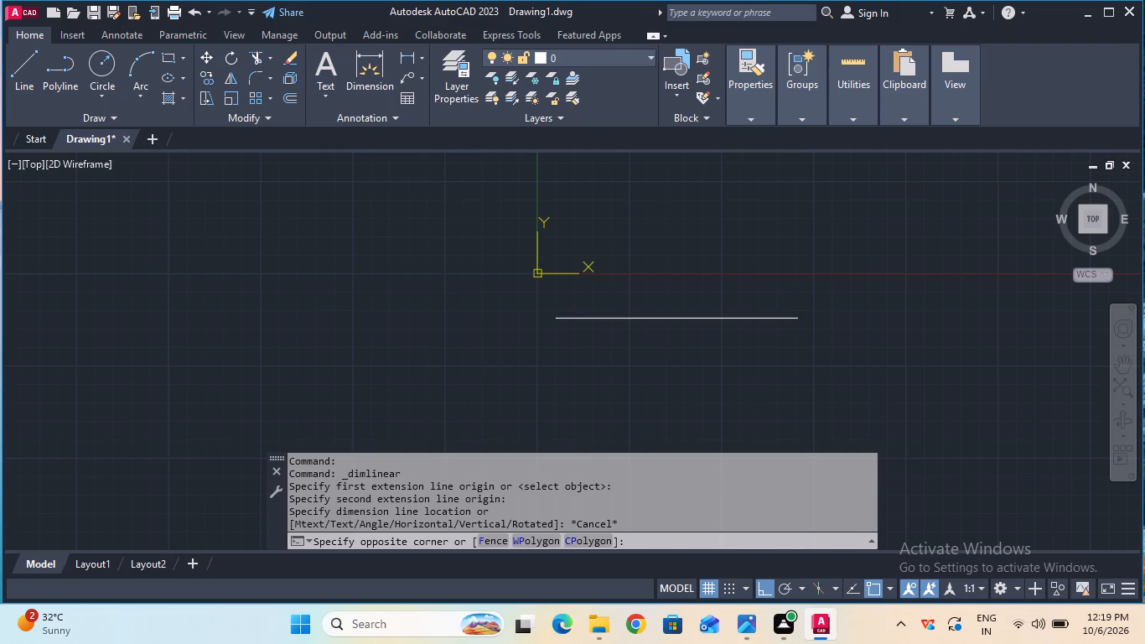
{"action": "key", "text": "Delete"}
{"action": "left_click", "coordinate": [733, 322]}
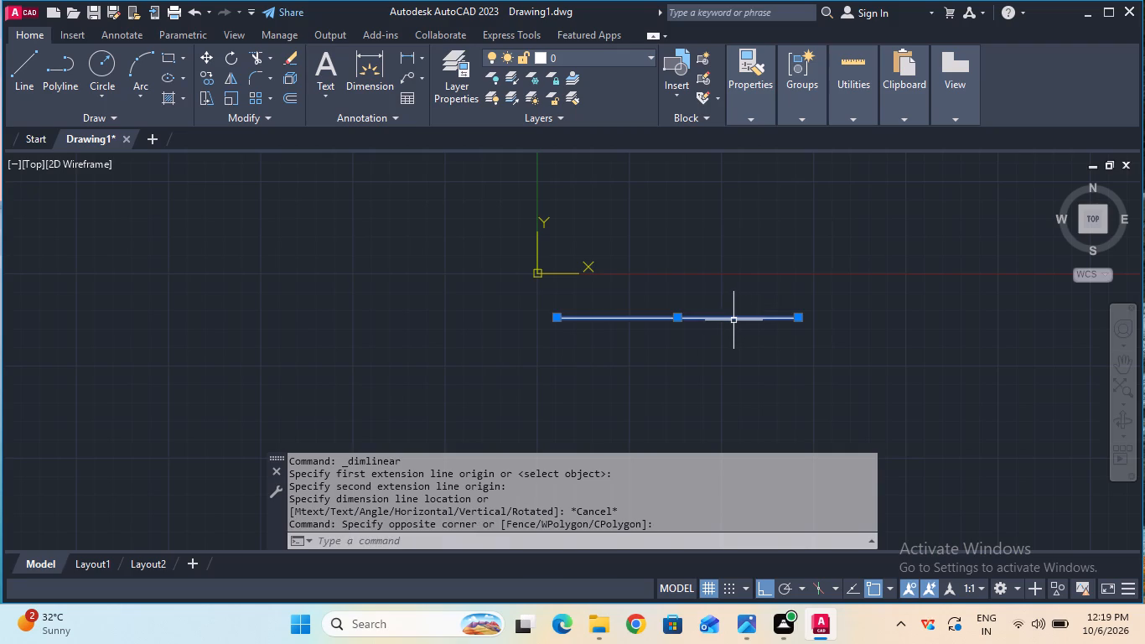
{"action": "key", "text": "Delete"}
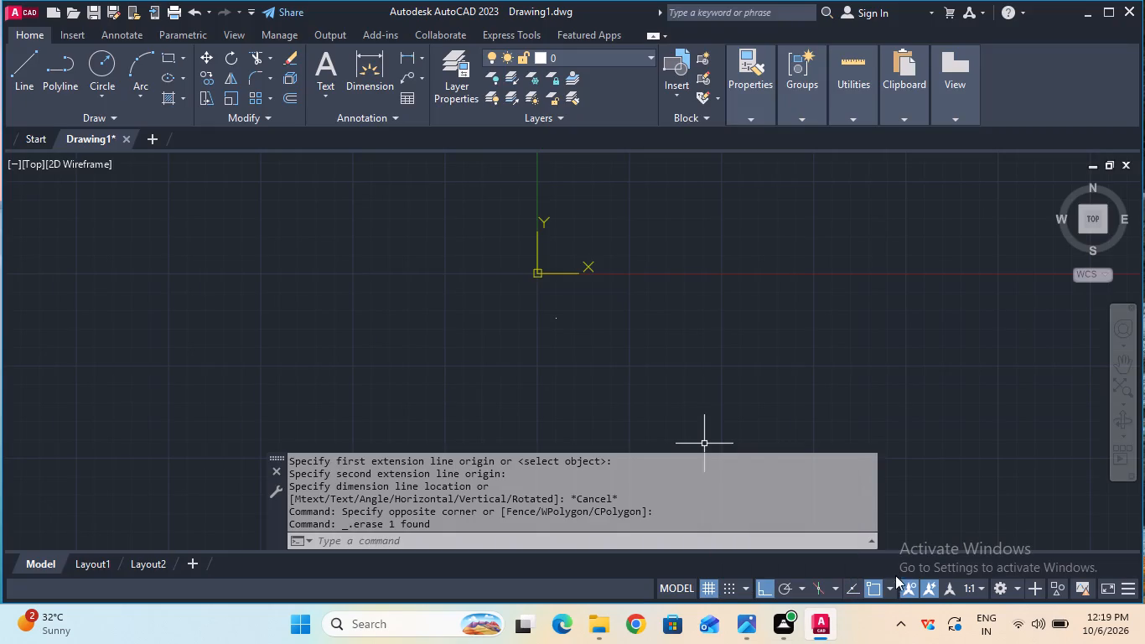
Draw a new 154 mm horizontal line to the right, starting below and to the right of the origin.
{"action": "double_click", "coordinate": [39, 83]}
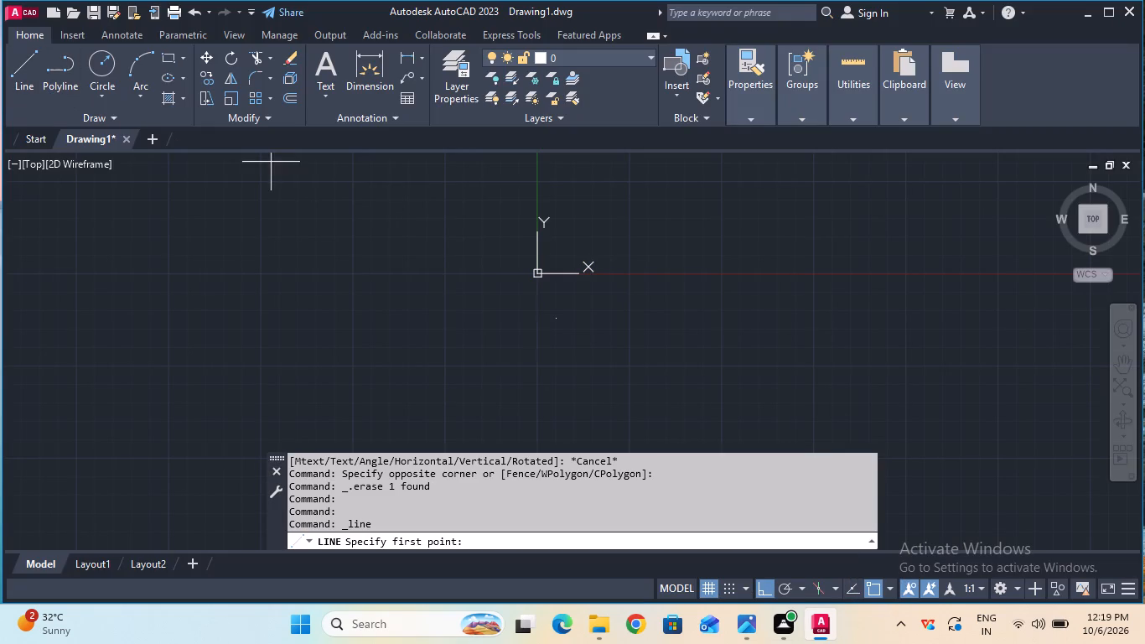
{"action": "left_click", "coordinate": [626, 331]}
{"action": "type", "text": "154"}
{"action": "key", "text": "Return"}
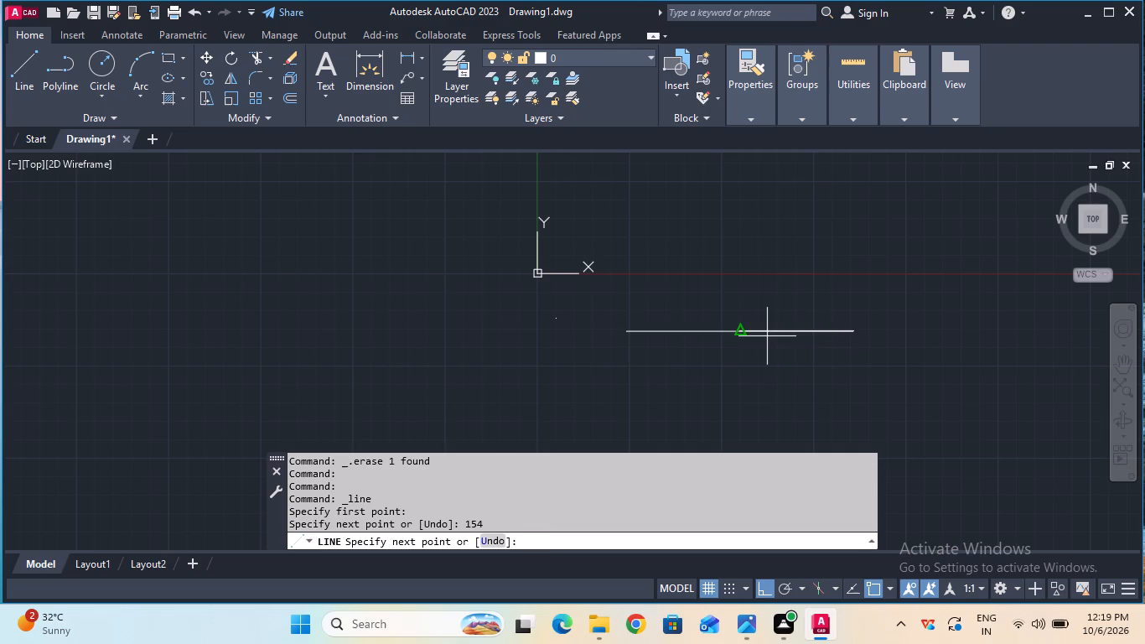
{"action": "key", "text": "Escape"}
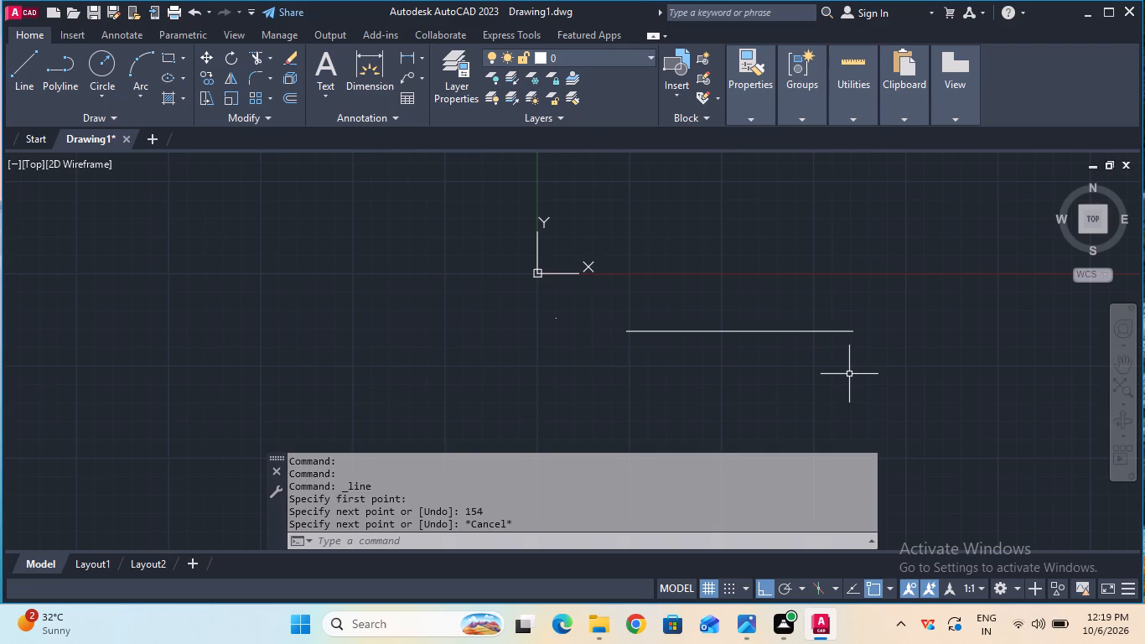
Draw the remaining three sides below the 154 mm horizontal line to close a 154 mm square.
{"action": "left_click", "coordinate": [1127, 371]}
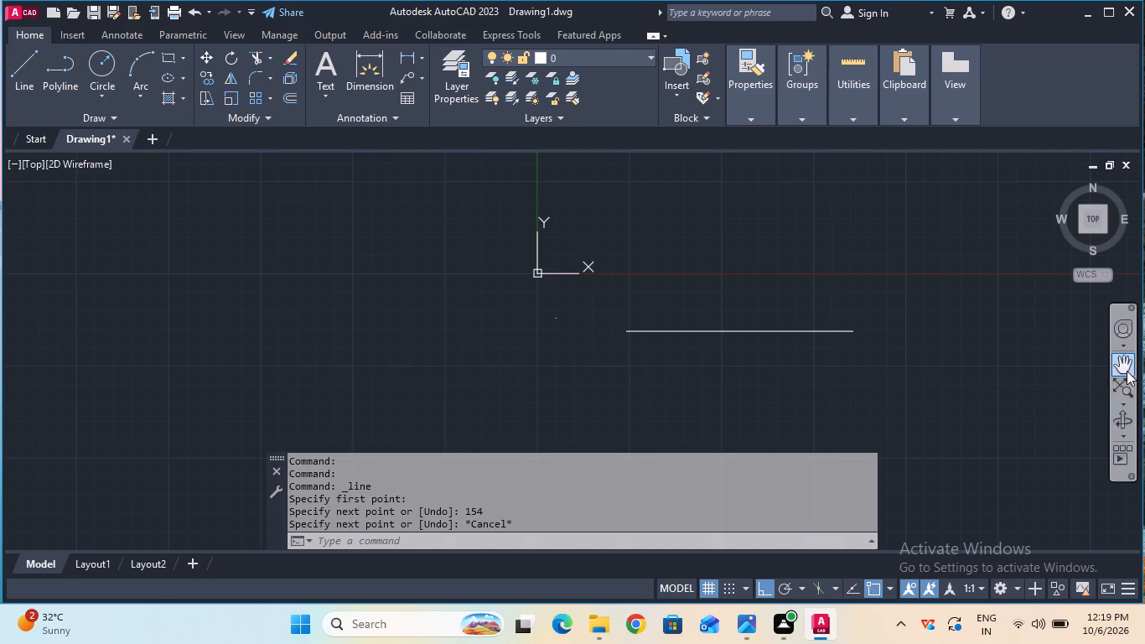
{"action": "left_click_drag", "start_coordinate": [1026, 342], "coordinate": [1006, 263]}
{"action": "key", "text": "Escape"}
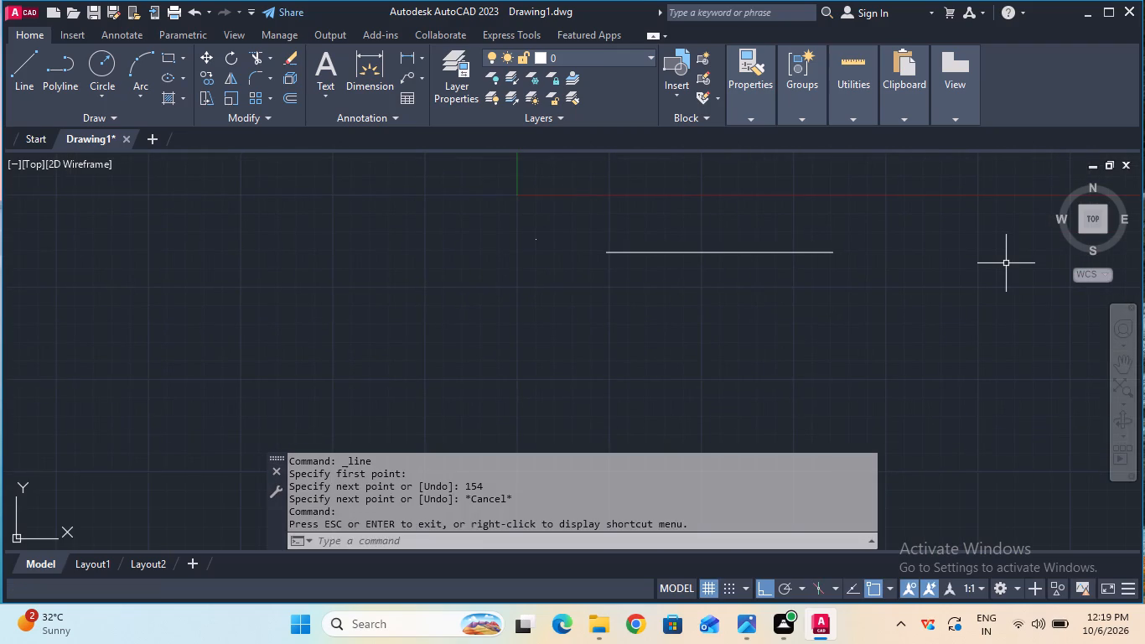
{"action": "left_click", "coordinate": [19, 80]}
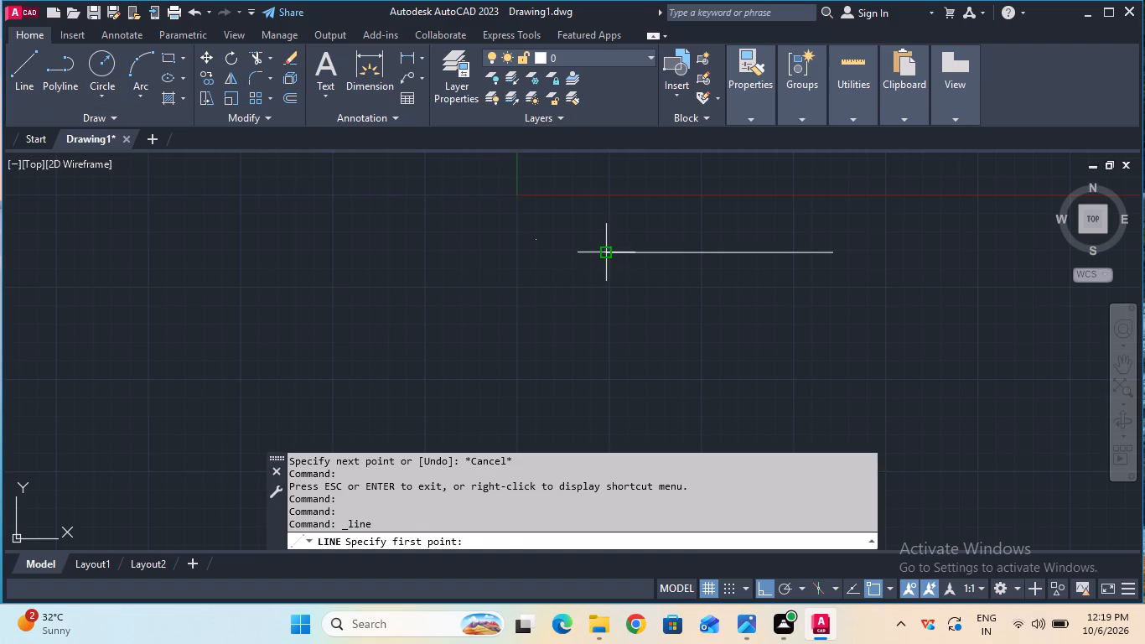
{"action": "left_click", "coordinate": [605, 256]}
{"action": "type", "text": "154"}
{"action": "key", "text": "Return"}
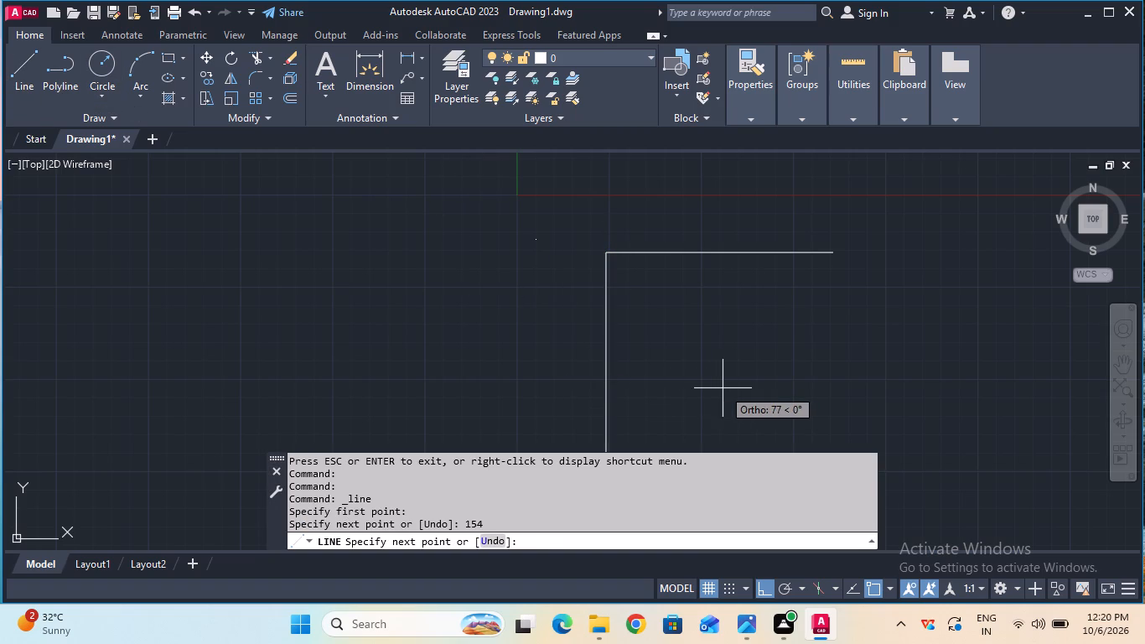
{"action": "scroll", "coordinate": [726, 388], "scroll_direction": "down", "scroll_amount": 4, "text": "ctrl"}
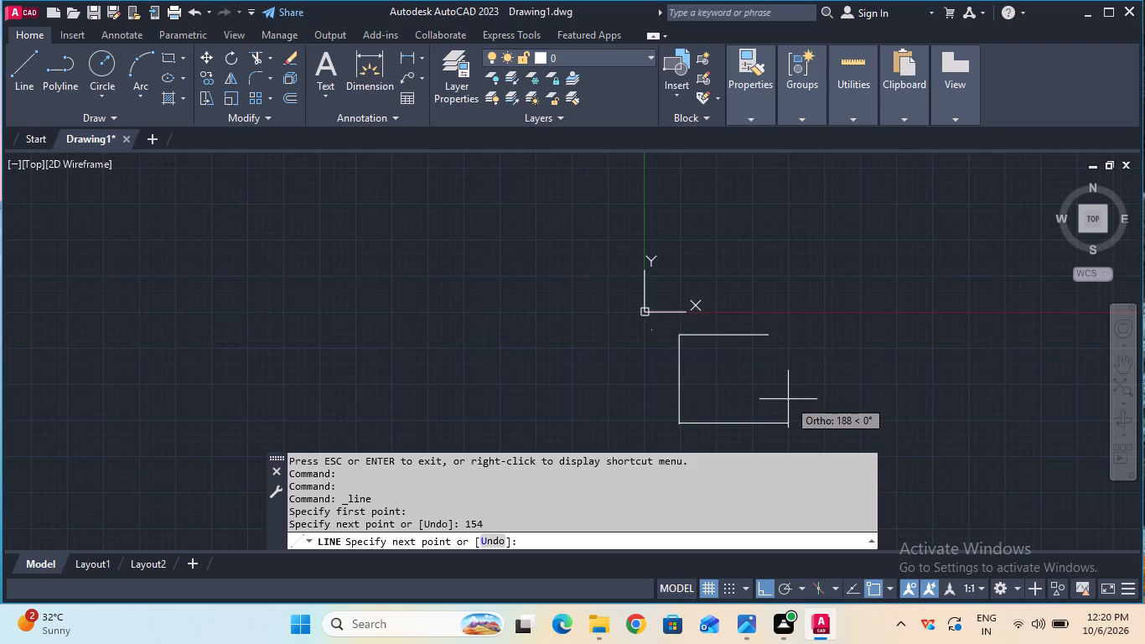
{"action": "key", "text": "1"}
{"action": "type", "text": "54"}
{"action": "key", "text": "Return"}
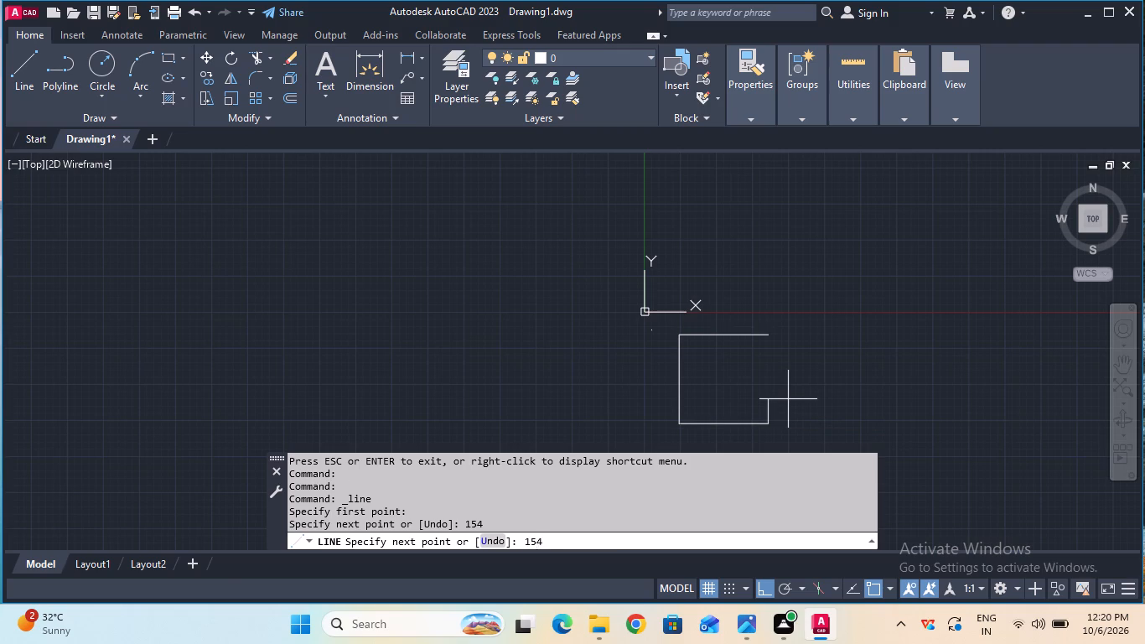
{"action": "left_click", "coordinate": [769, 332]}
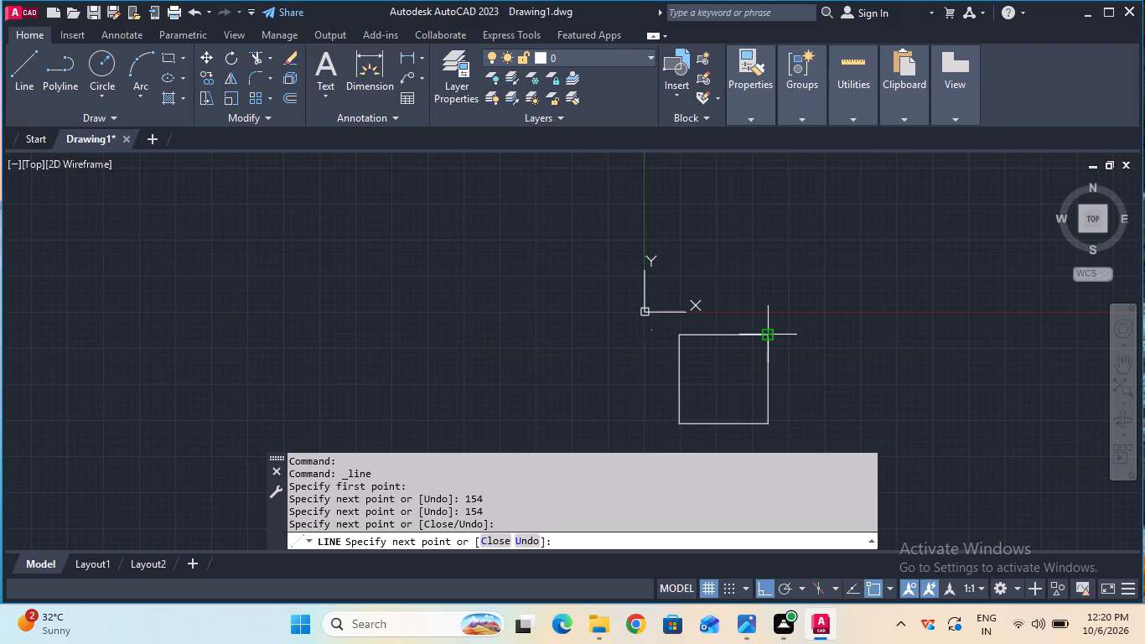
{"action": "key", "text": "Escape"}
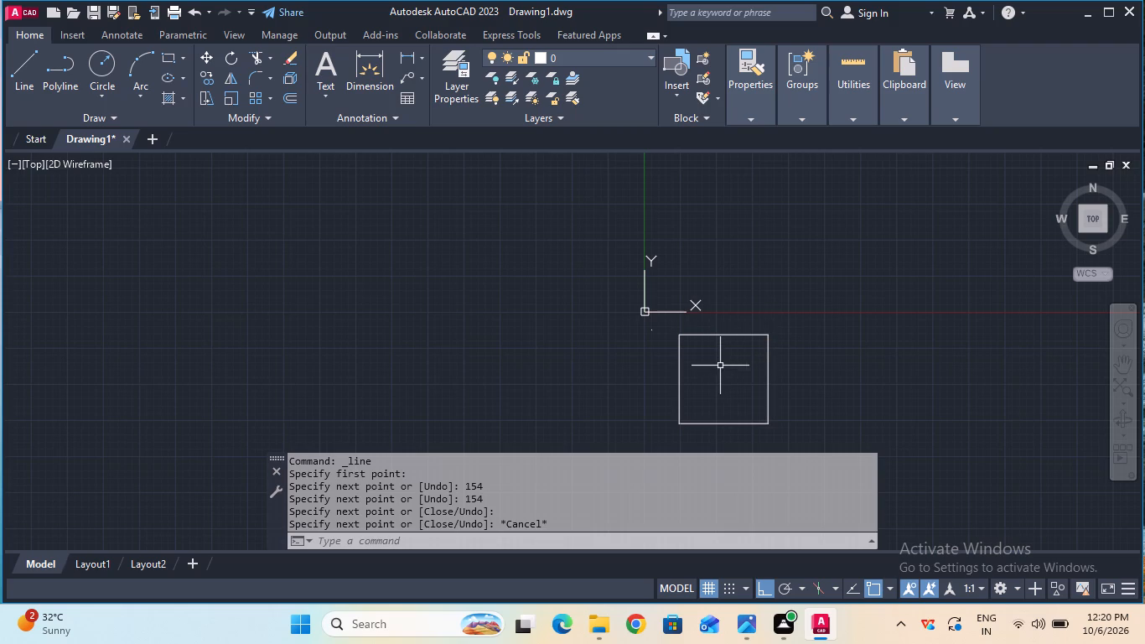
Fillet the square's two upper corners with a 26 mm radius.
{"action": "scroll", "coordinate": [696, 356], "scroll_direction": "up", "scroll_amount": 2, "text": "ctrl"}
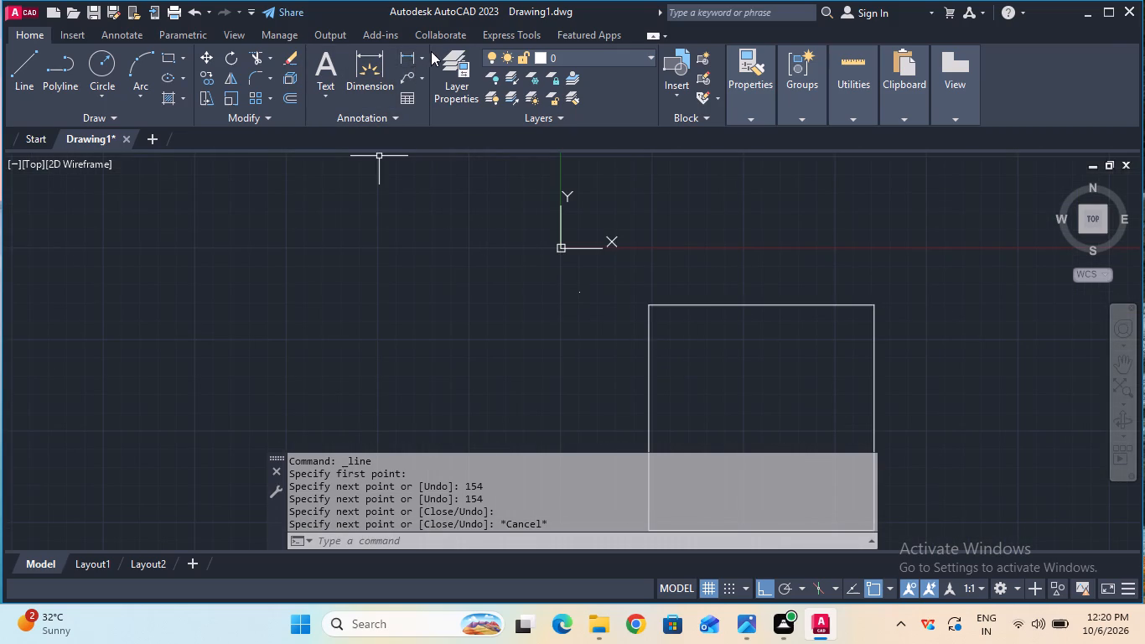
{"action": "left_click", "coordinate": [252, 83]}
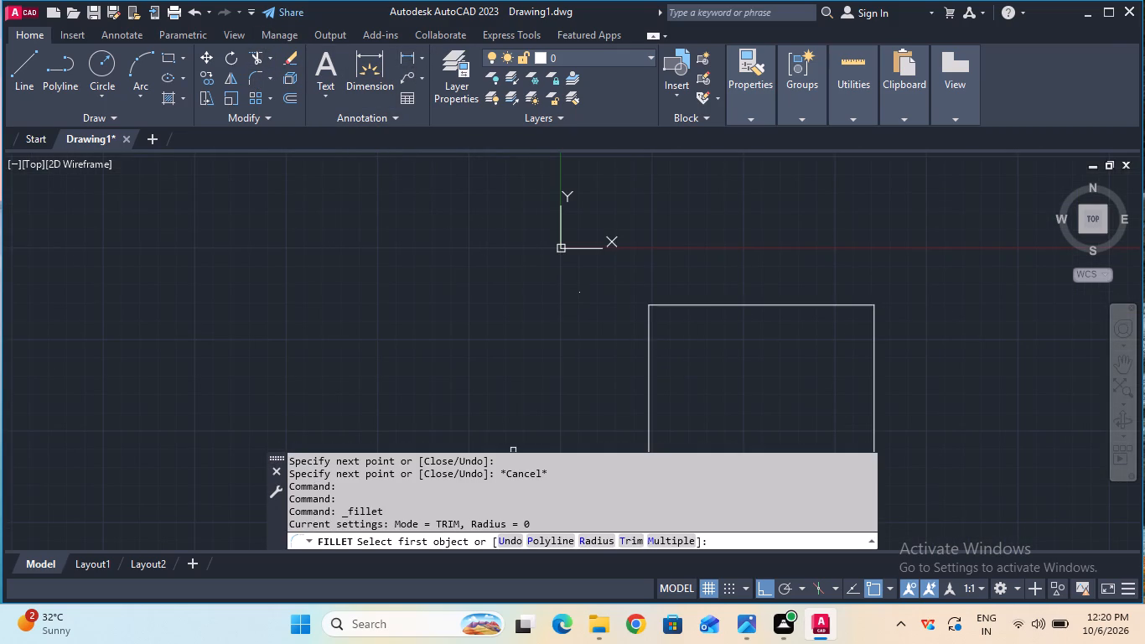
{"action": "double_click", "coordinate": [588, 539]}
{"action": "type", "text": "26"}
{"action": "key", "text": "Return"}
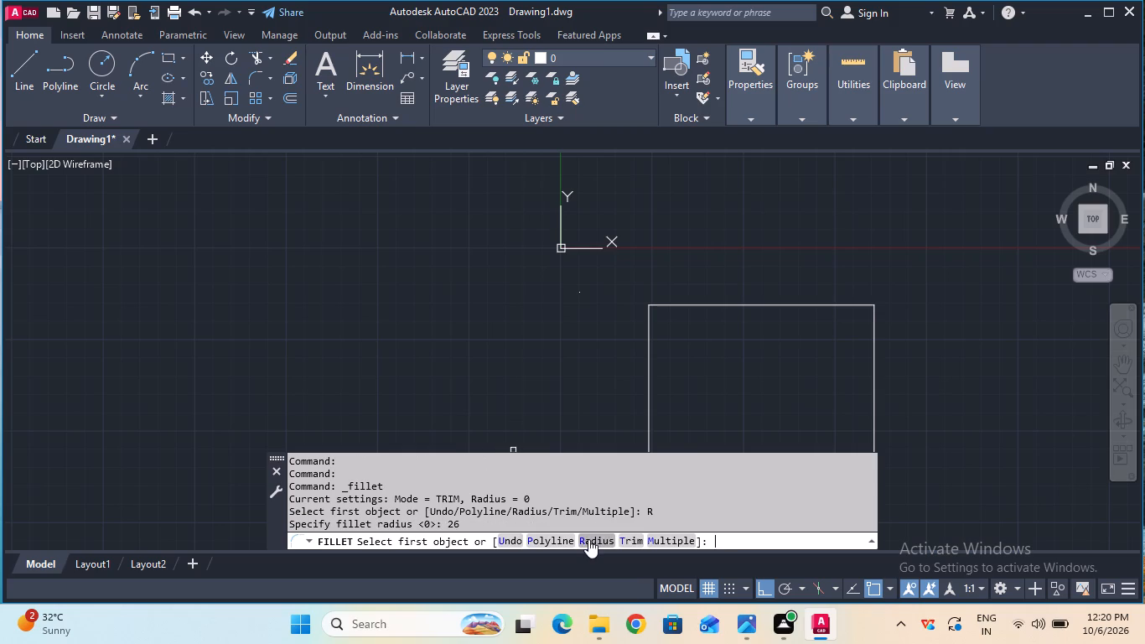
{"action": "left_click", "coordinate": [649, 338]}
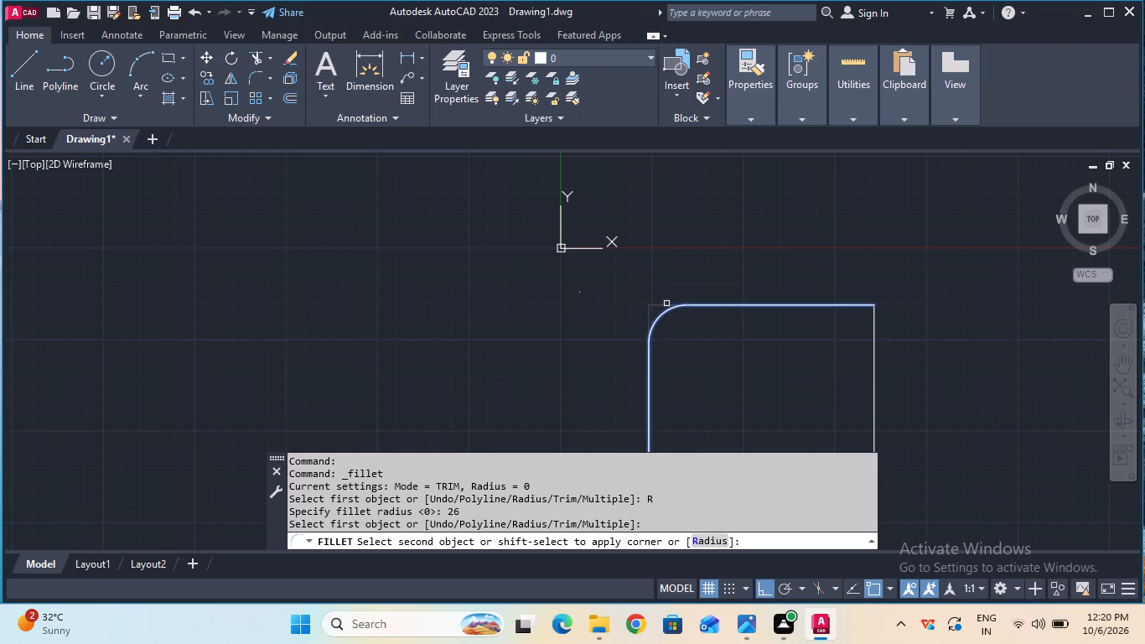
{"action": "left_click", "coordinate": [666, 304]}
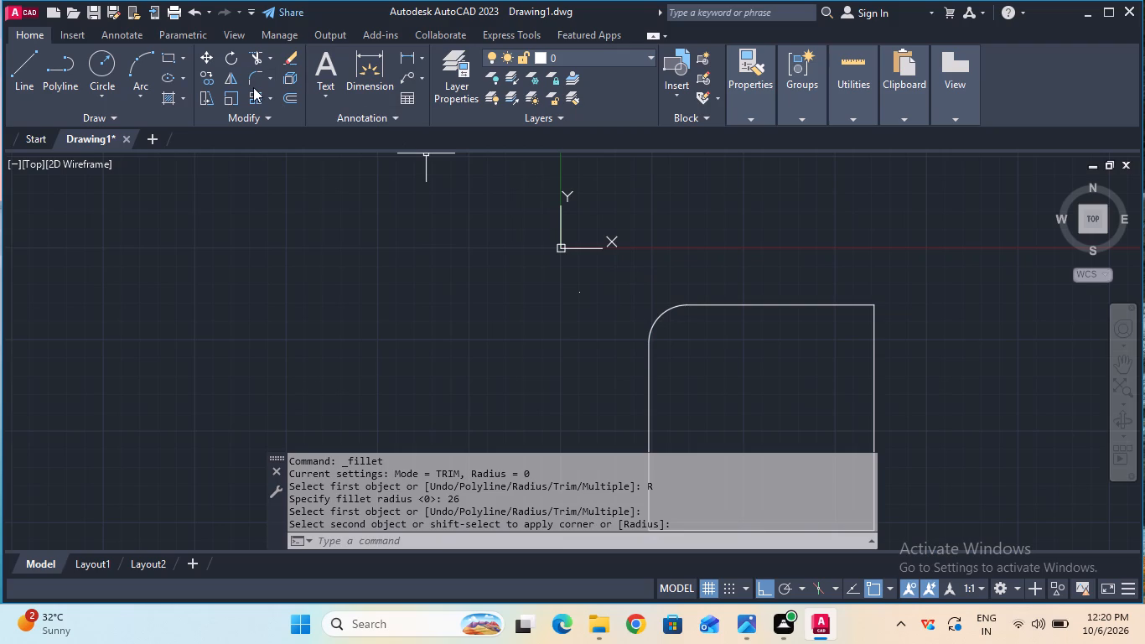
{"action": "left_click", "coordinate": [253, 82]}
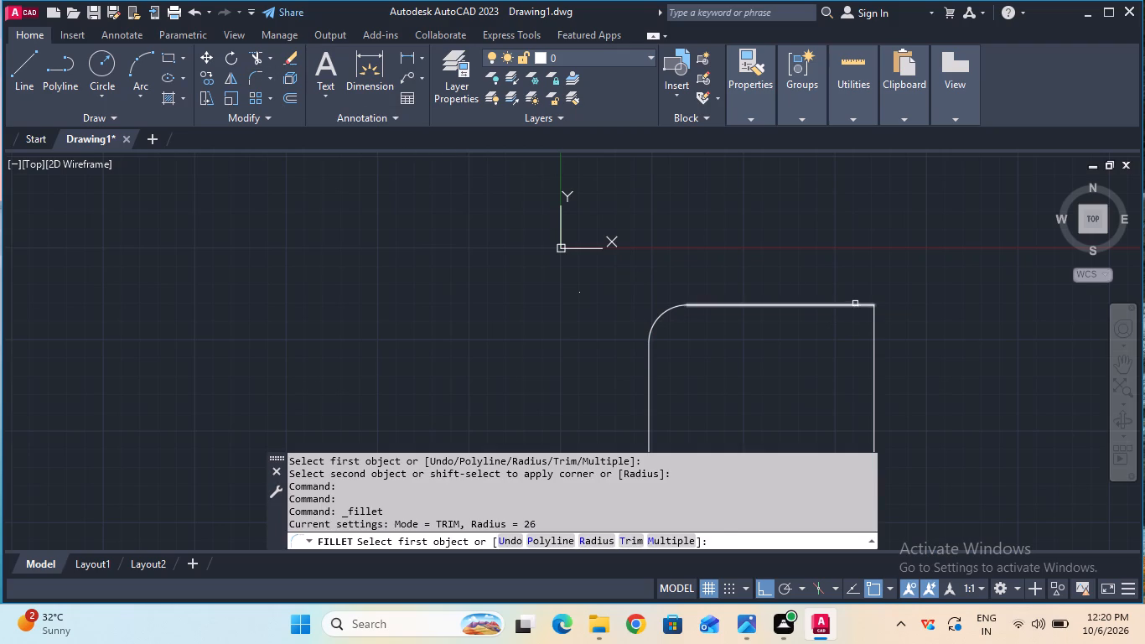
{"action": "left_click", "coordinate": [855, 304]}
{"action": "left_click", "coordinate": [873, 334]}
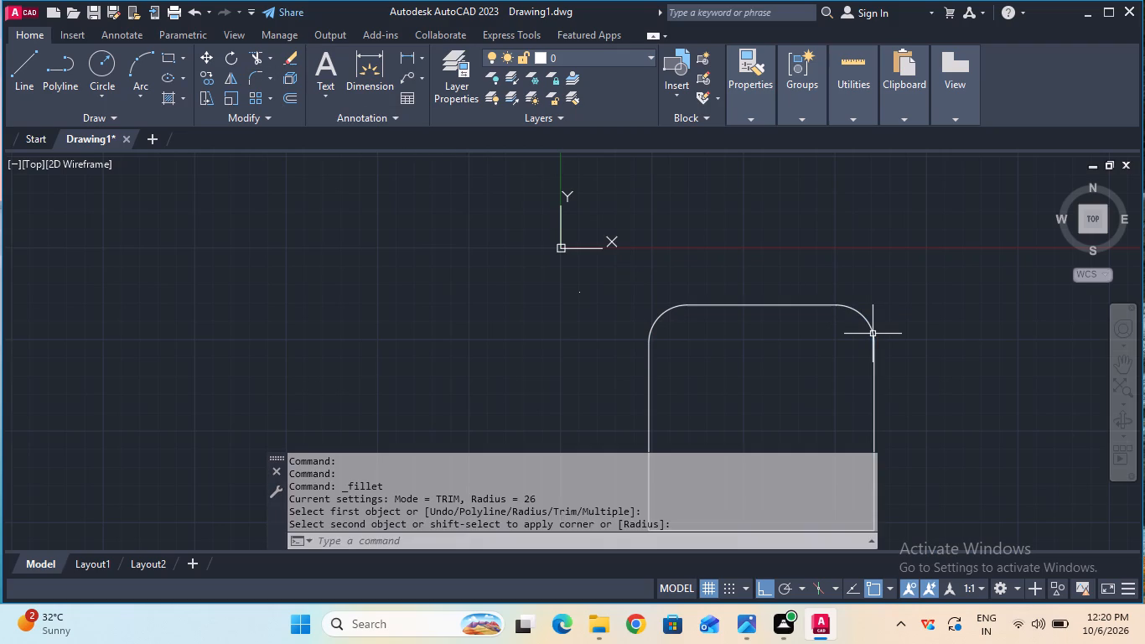
Fillet the square's two lower corners with the same 26 mm radius.
{"action": "left_click", "coordinate": [1115, 369]}
{"action": "left_click_drag", "start_coordinate": [927, 442], "coordinate": [928, 418]}
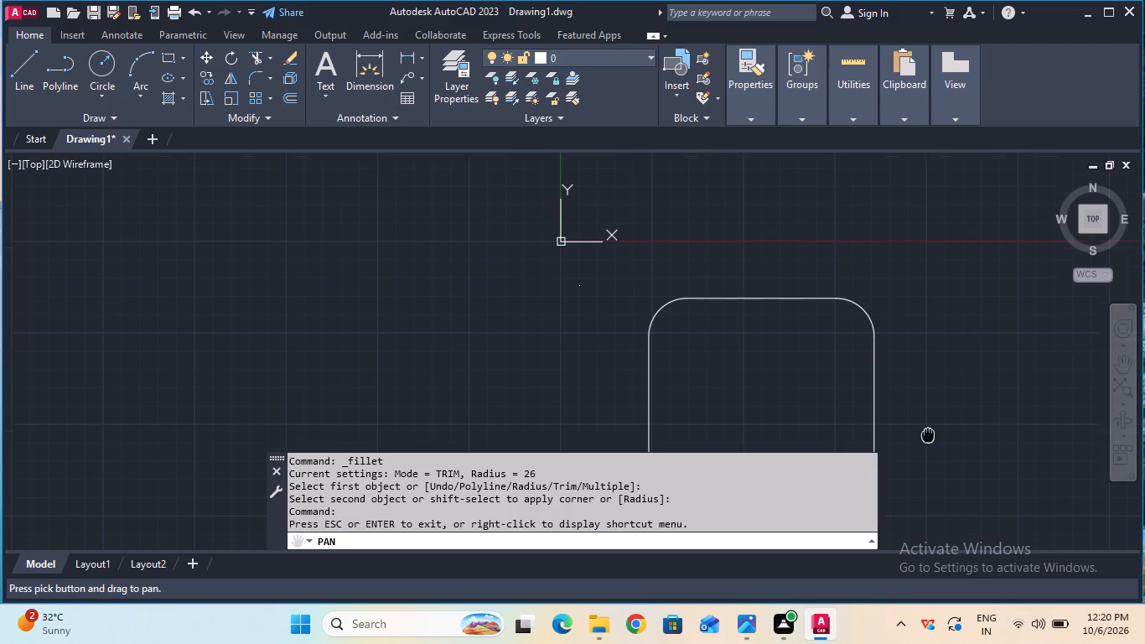
{"action": "left_click_drag", "start_coordinate": [928, 418], "coordinate": [895, 277]}
{"action": "key", "text": "Escape"}
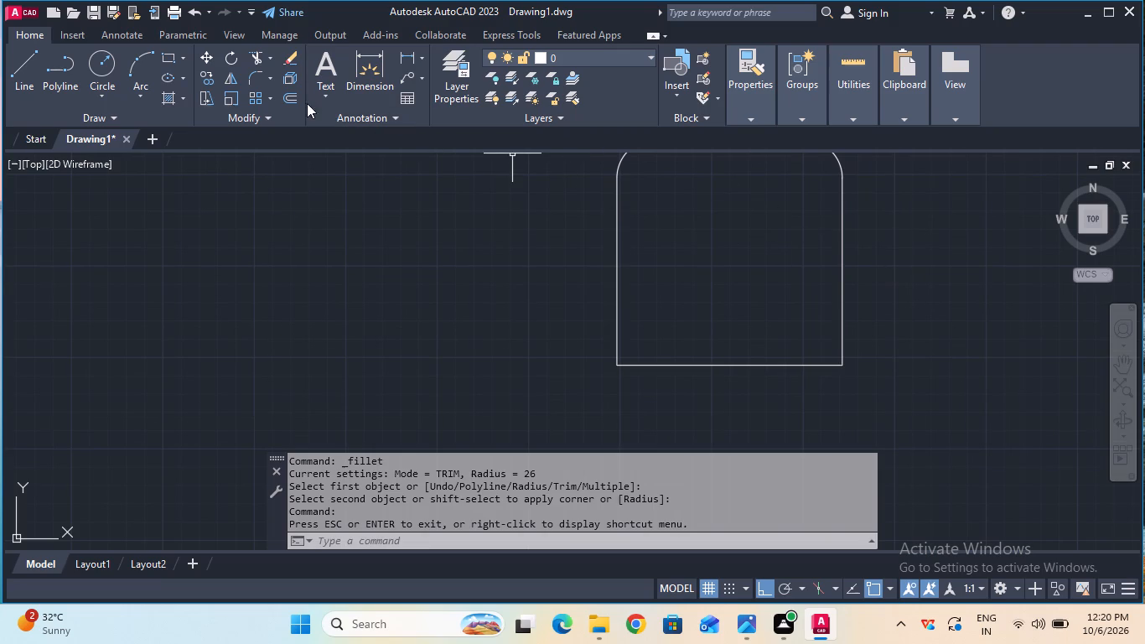
{"action": "left_click", "coordinate": [260, 78]}
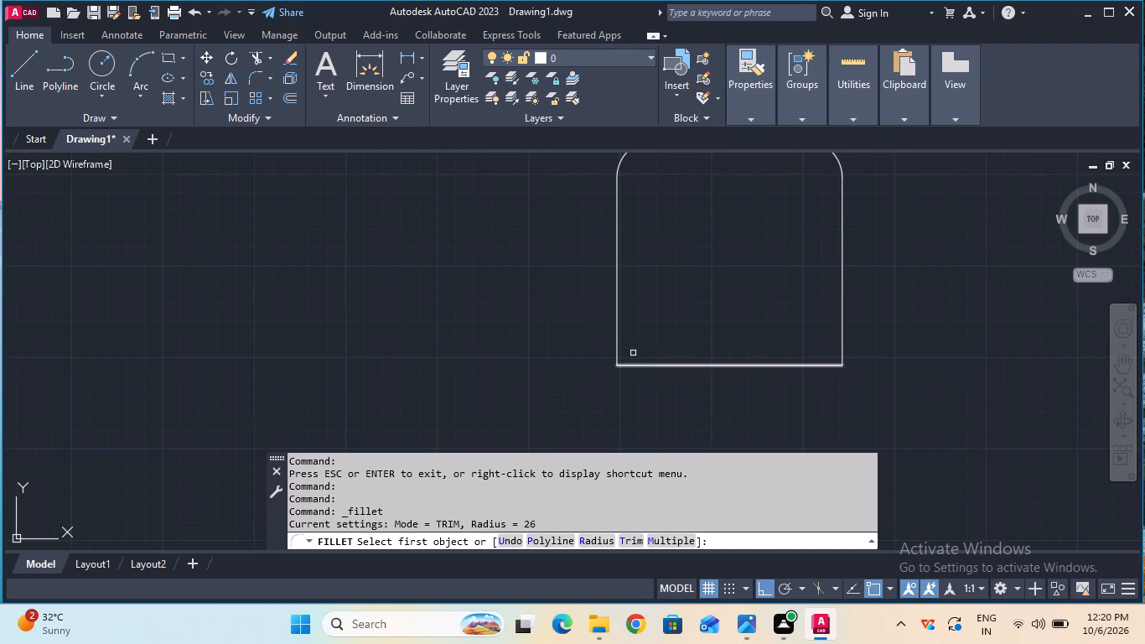
{"action": "left_click", "coordinate": [617, 348]}
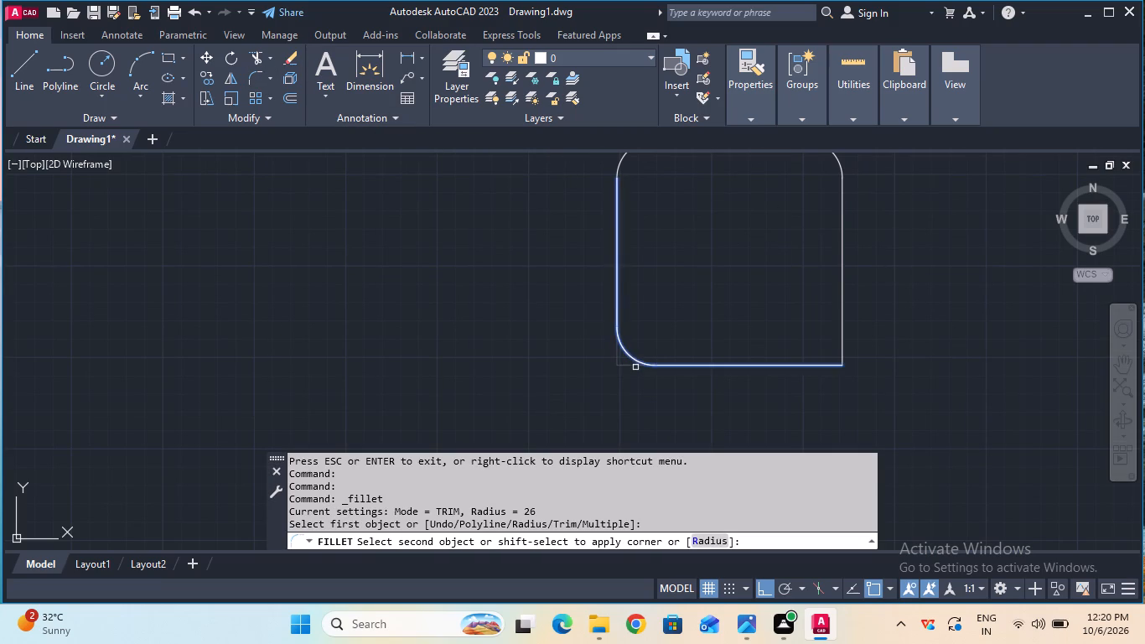
{"action": "left_click", "coordinate": [635, 367]}
{"action": "left_click", "coordinate": [255, 78]}
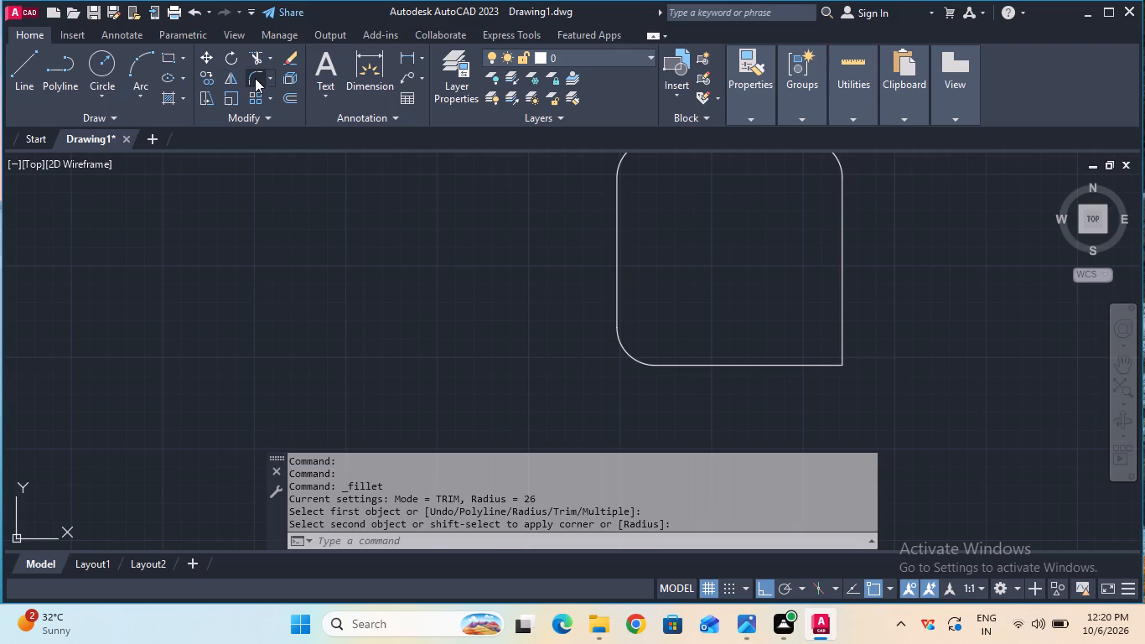
{"action": "left_click", "coordinate": [842, 312]}
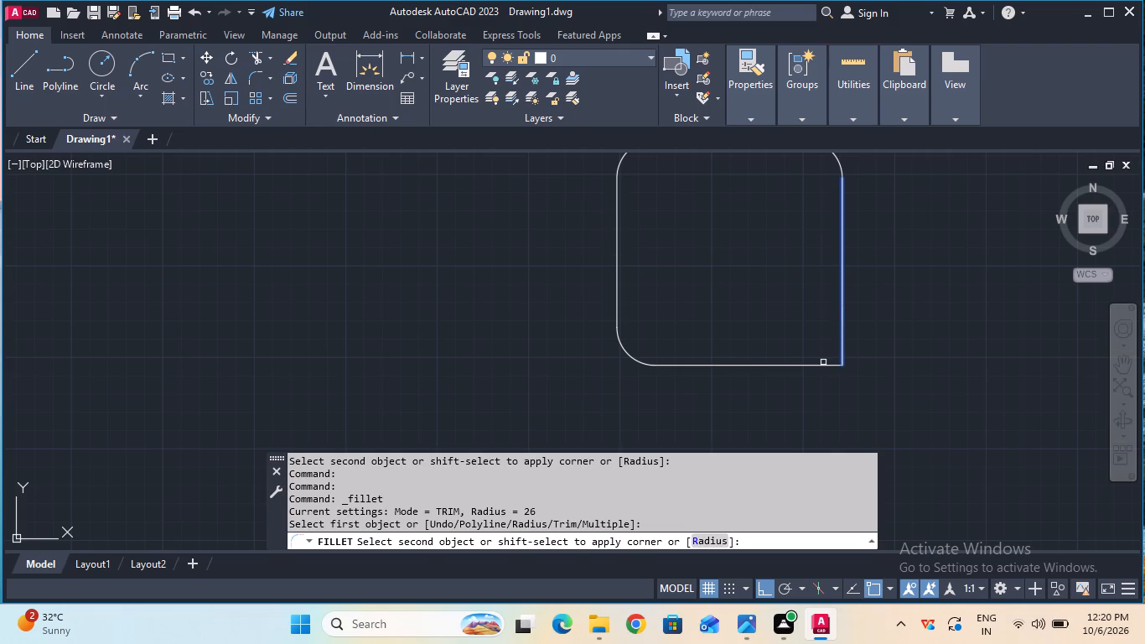
{"action": "left_click", "coordinate": [823, 365]}
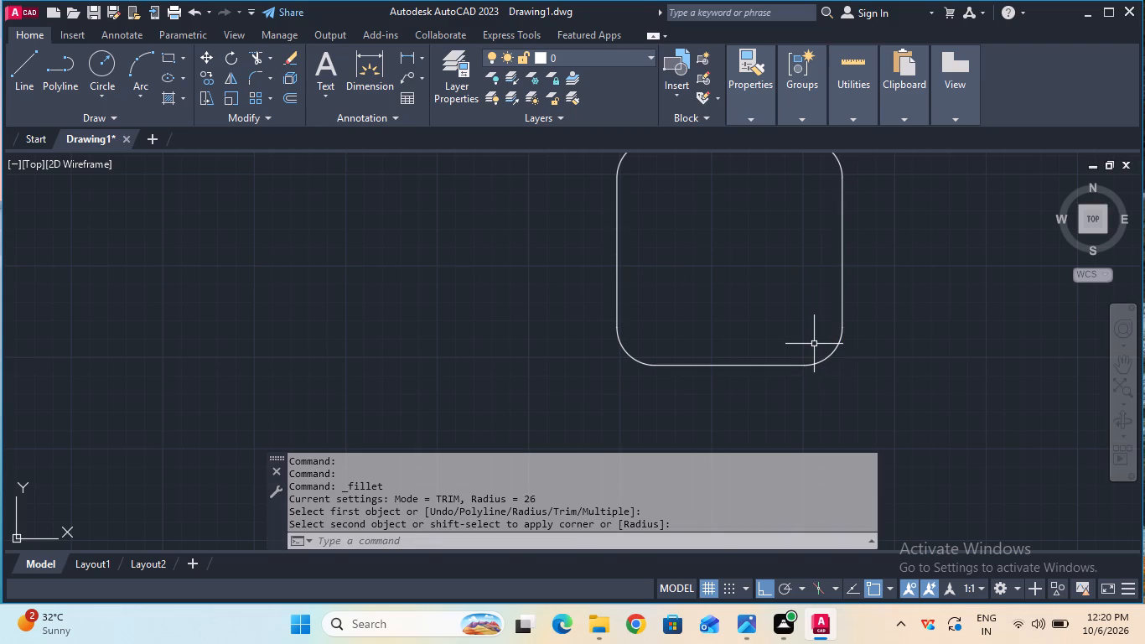
{"action": "key", "text": "Escape"}
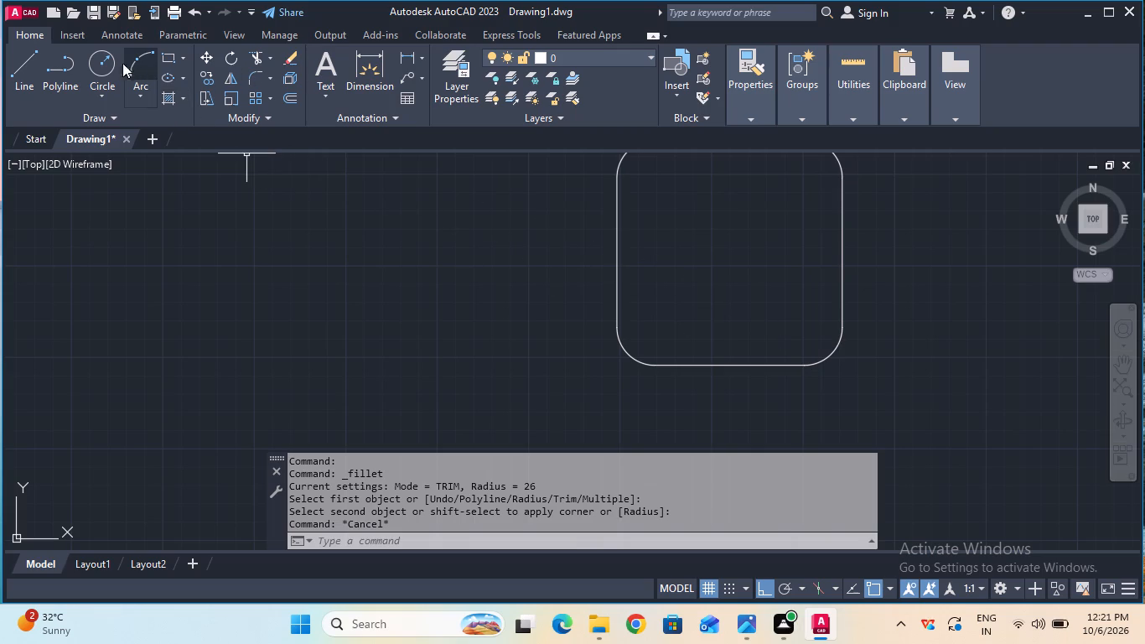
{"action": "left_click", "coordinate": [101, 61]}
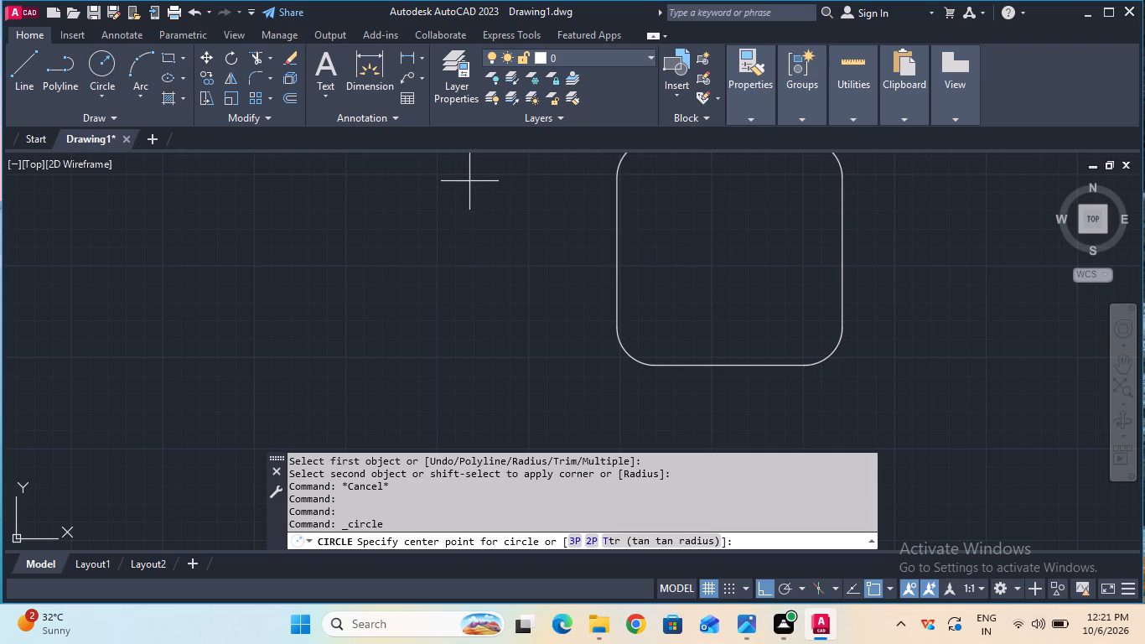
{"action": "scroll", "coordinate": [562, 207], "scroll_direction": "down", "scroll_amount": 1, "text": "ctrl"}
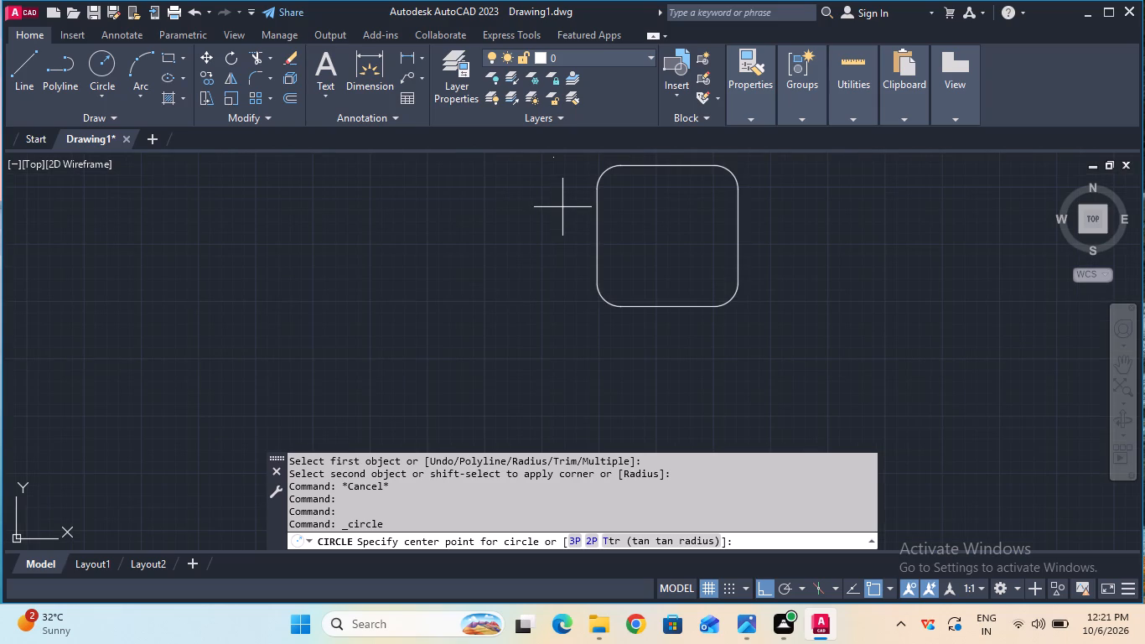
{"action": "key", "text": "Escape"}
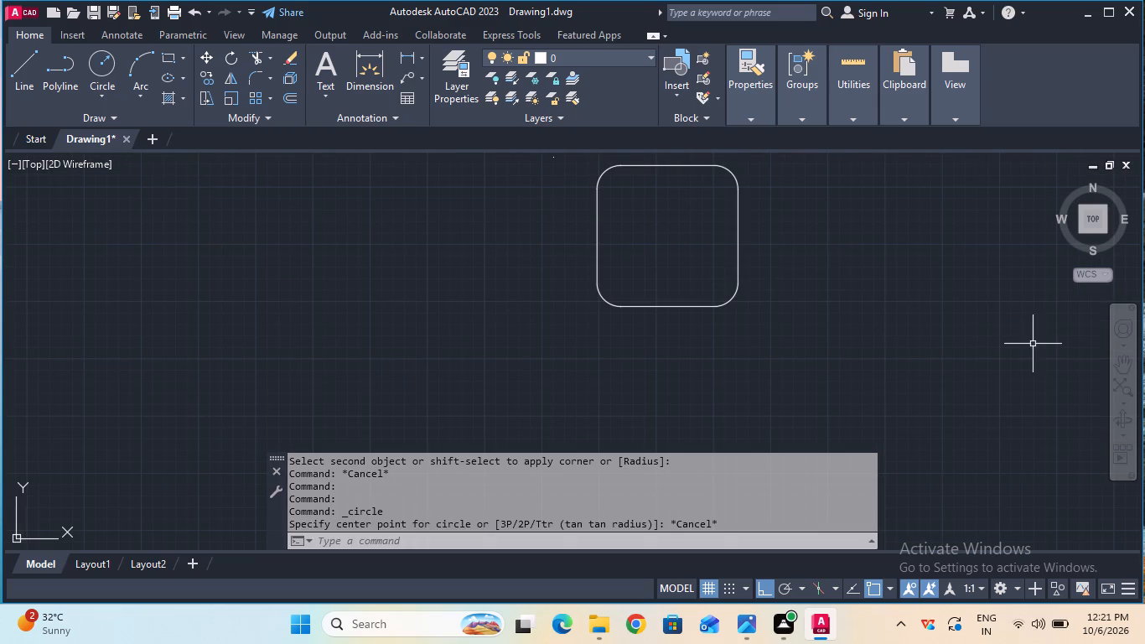
Set the current linetype for new objects to CENTER.
{"action": "left_click", "coordinate": [1115, 364]}
{"action": "left_click_drag", "start_coordinate": [733, 222], "coordinate": [728, 294]}
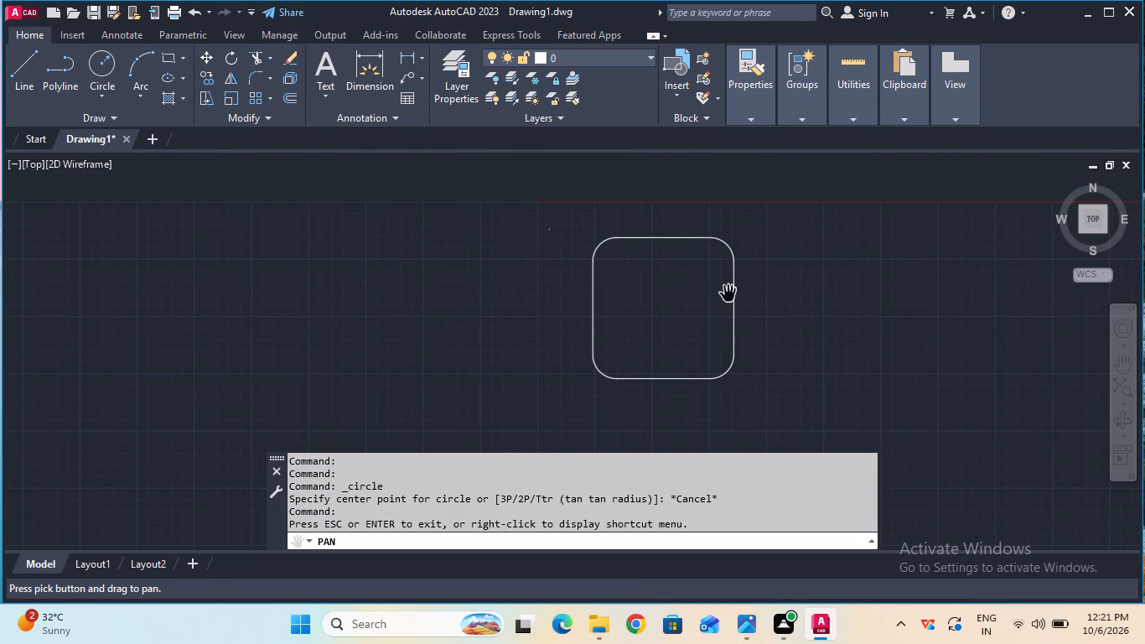
{"action": "key", "text": "Escape"}
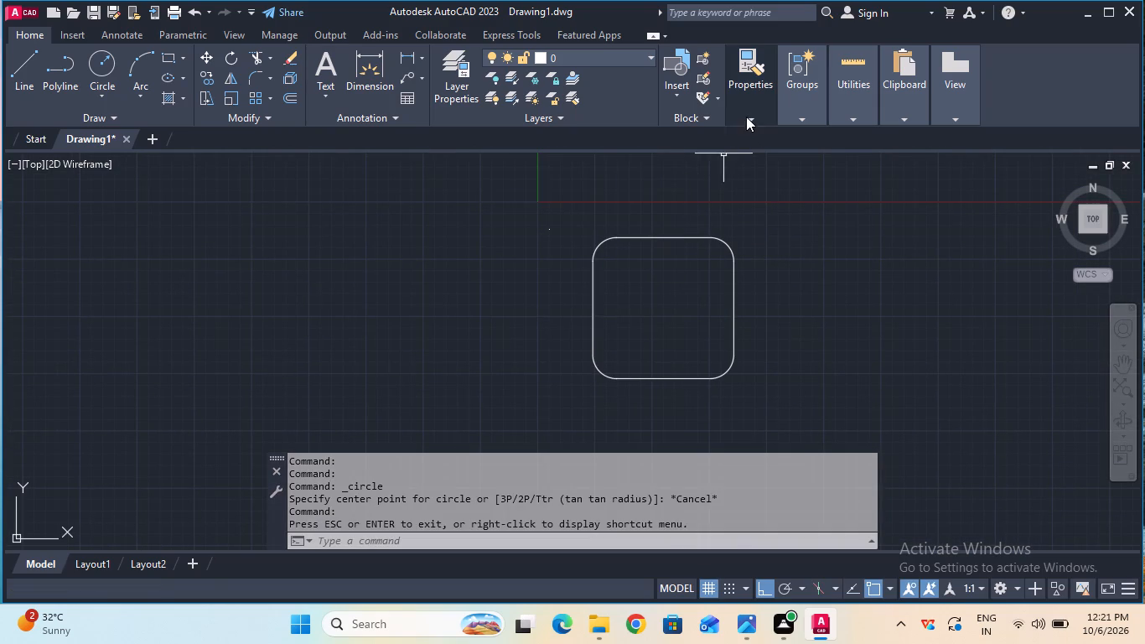
{"action": "left_click", "coordinate": [746, 117]}
{"action": "left_click", "coordinate": [826, 186]}
{"action": "left_click", "coordinate": [826, 179]}
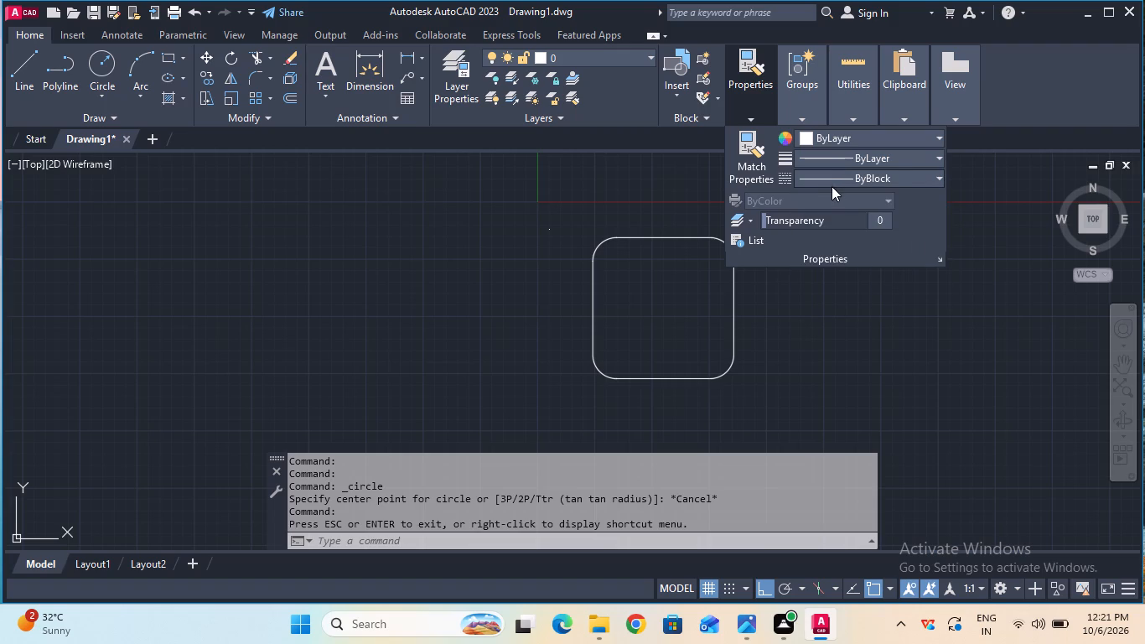
{"action": "left_click", "coordinate": [834, 183]}
{"action": "left_click", "coordinate": [854, 235]}
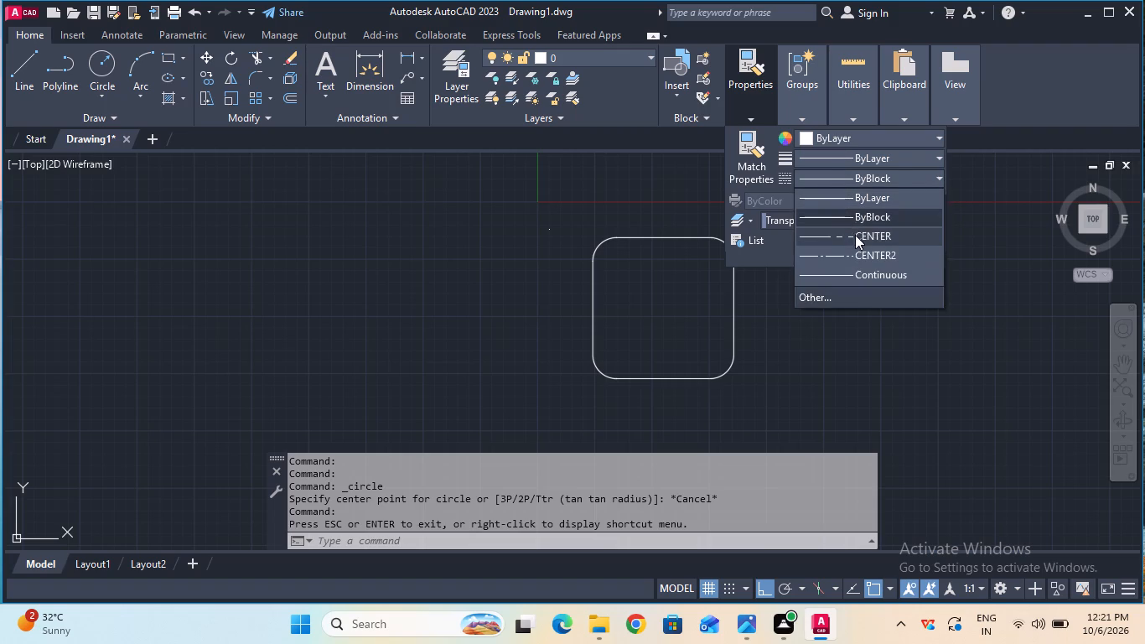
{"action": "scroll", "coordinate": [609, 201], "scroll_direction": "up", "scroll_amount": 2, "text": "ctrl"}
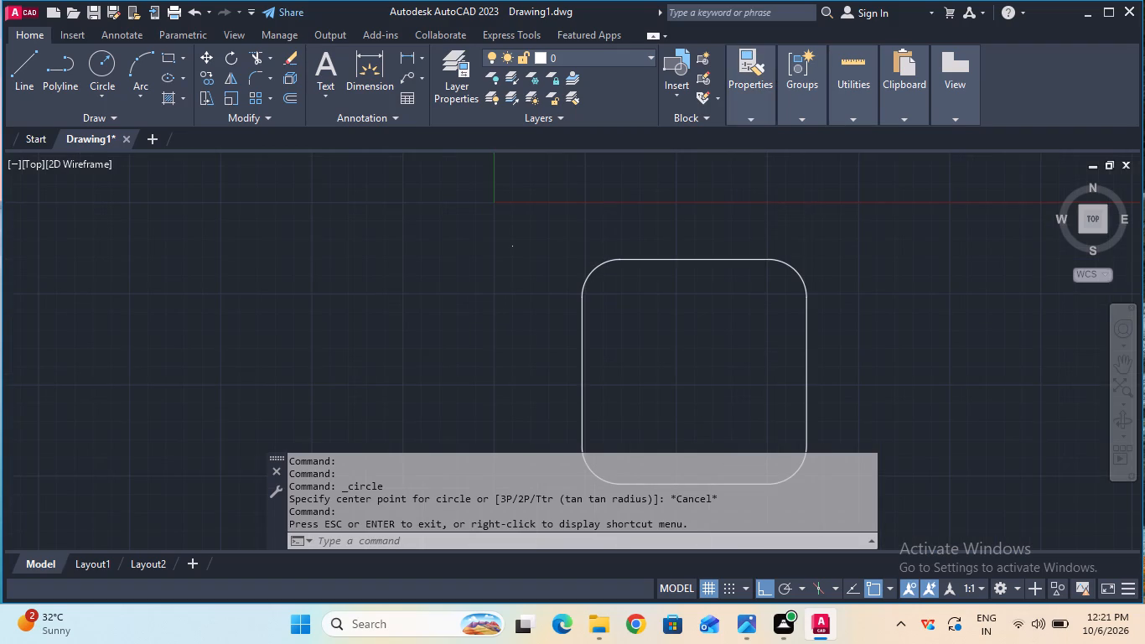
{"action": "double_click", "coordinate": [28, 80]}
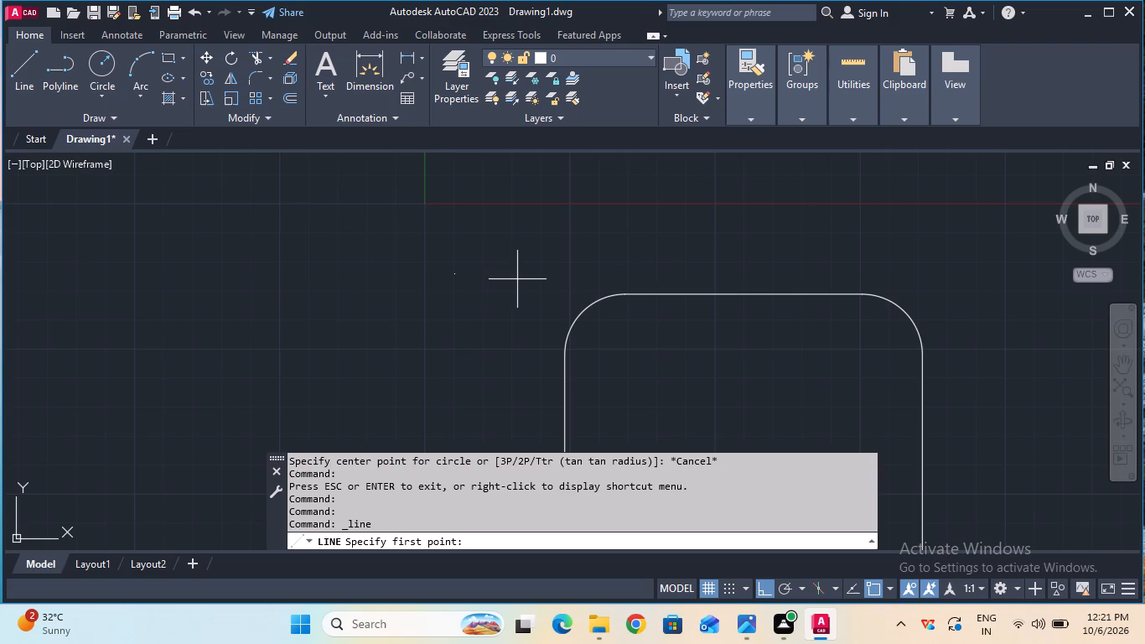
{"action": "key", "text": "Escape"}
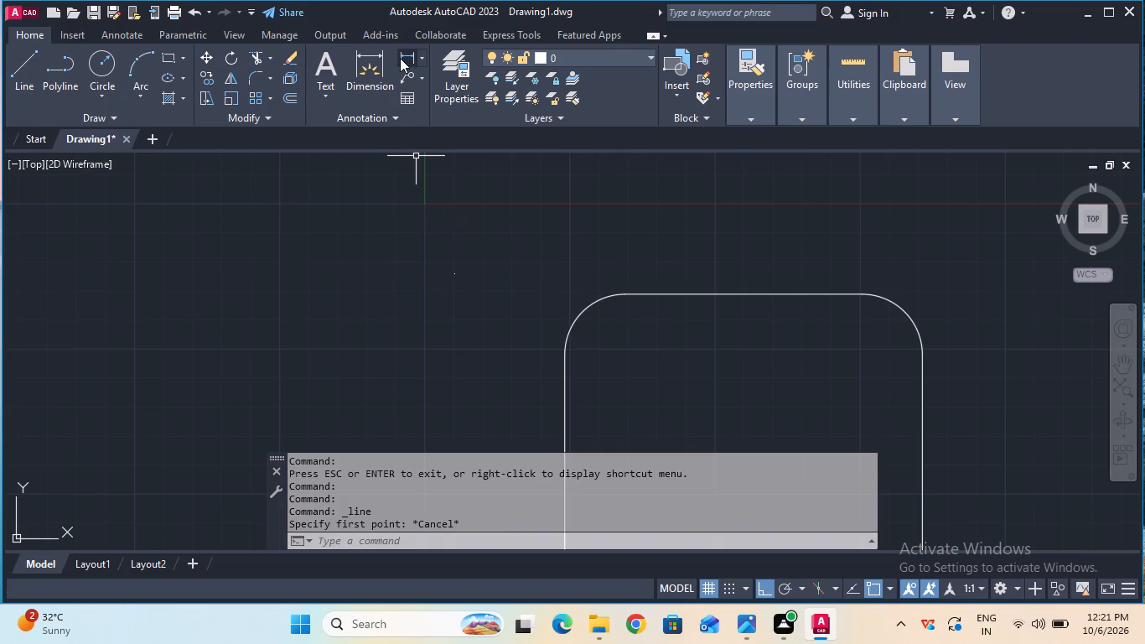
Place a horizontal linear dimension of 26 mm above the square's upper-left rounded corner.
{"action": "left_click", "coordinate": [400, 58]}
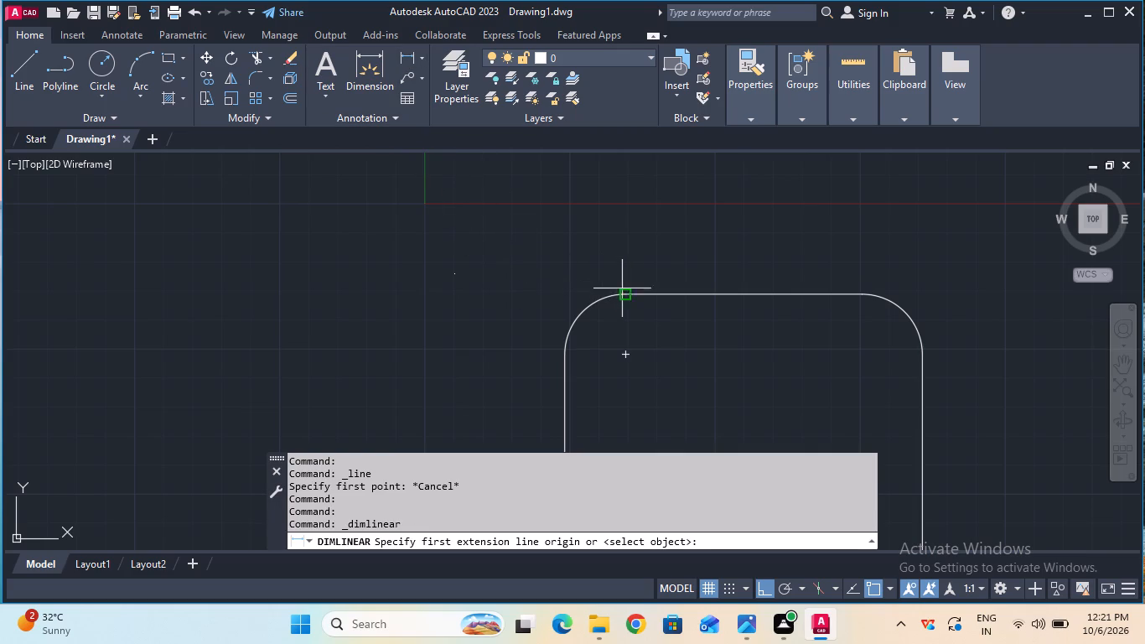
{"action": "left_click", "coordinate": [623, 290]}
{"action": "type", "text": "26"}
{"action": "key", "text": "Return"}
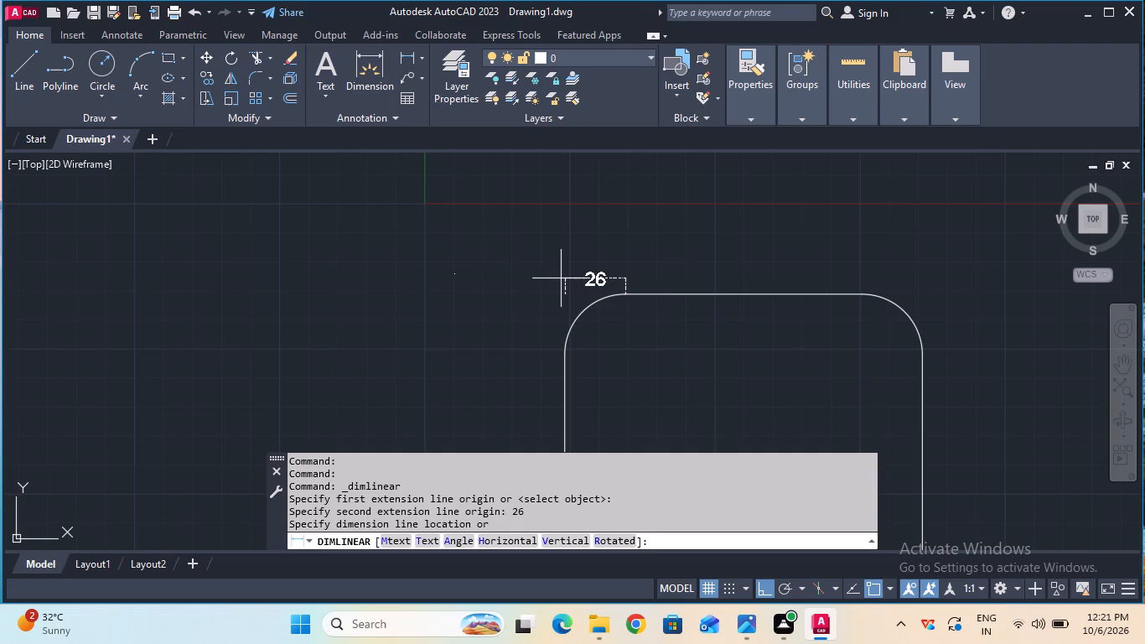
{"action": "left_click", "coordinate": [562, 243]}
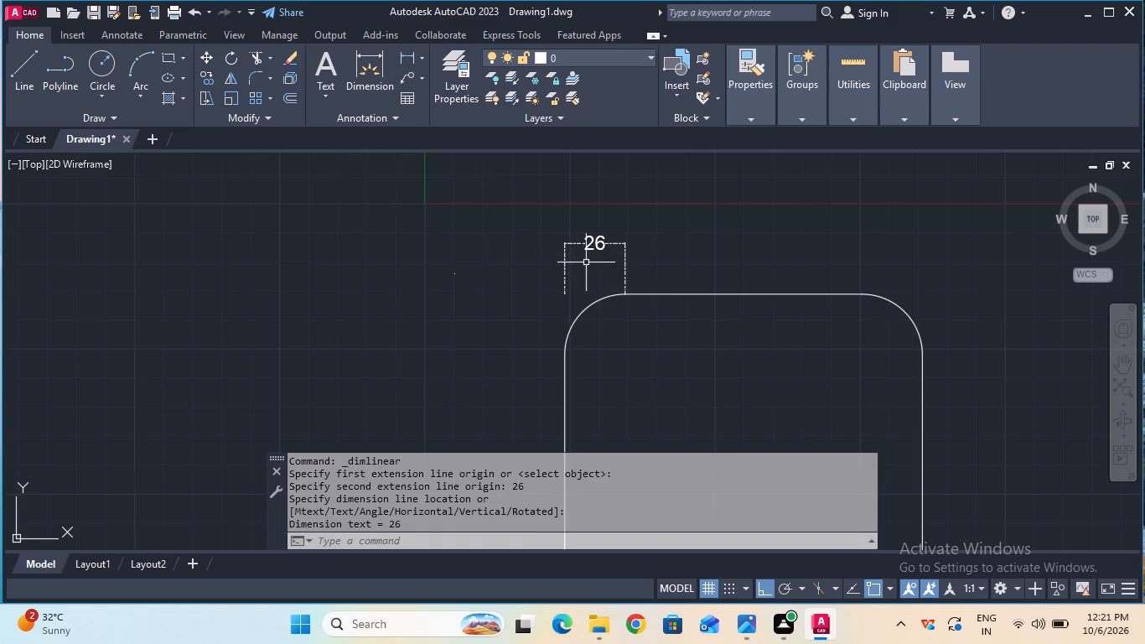
Draw CENTER linetype lines from the upper-left fillet's top tangent point to its centre and across to its left tangent point.
{"action": "left_click", "coordinate": [34, 70]}
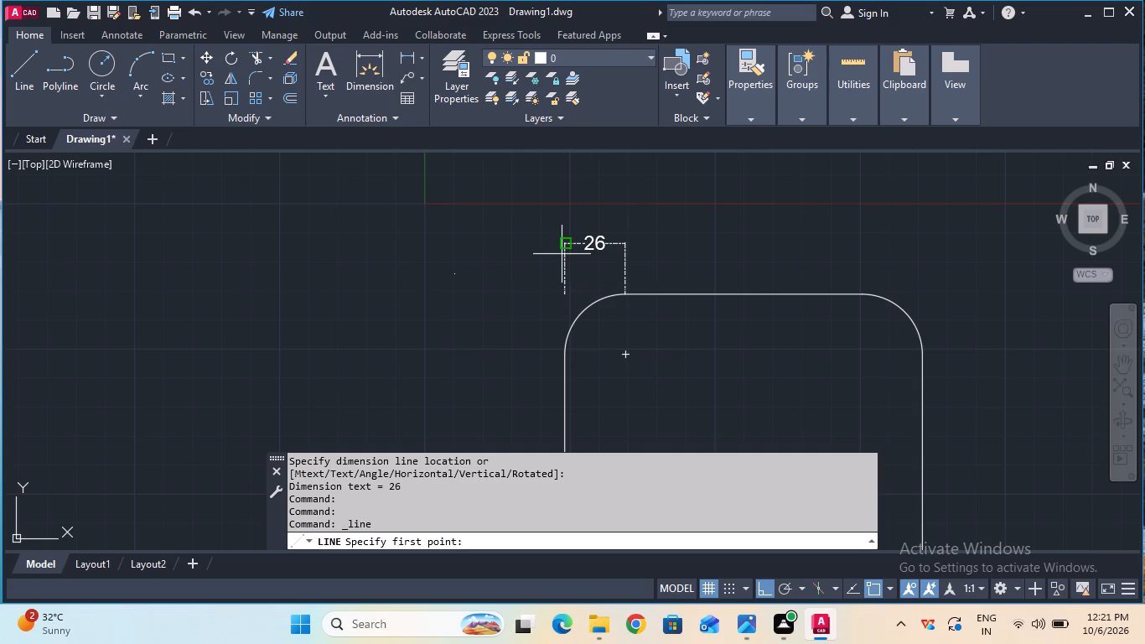
{"action": "left_click", "coordinate": [759, 119]}
{"action": "left_click", "coordinate": [759, 119]}
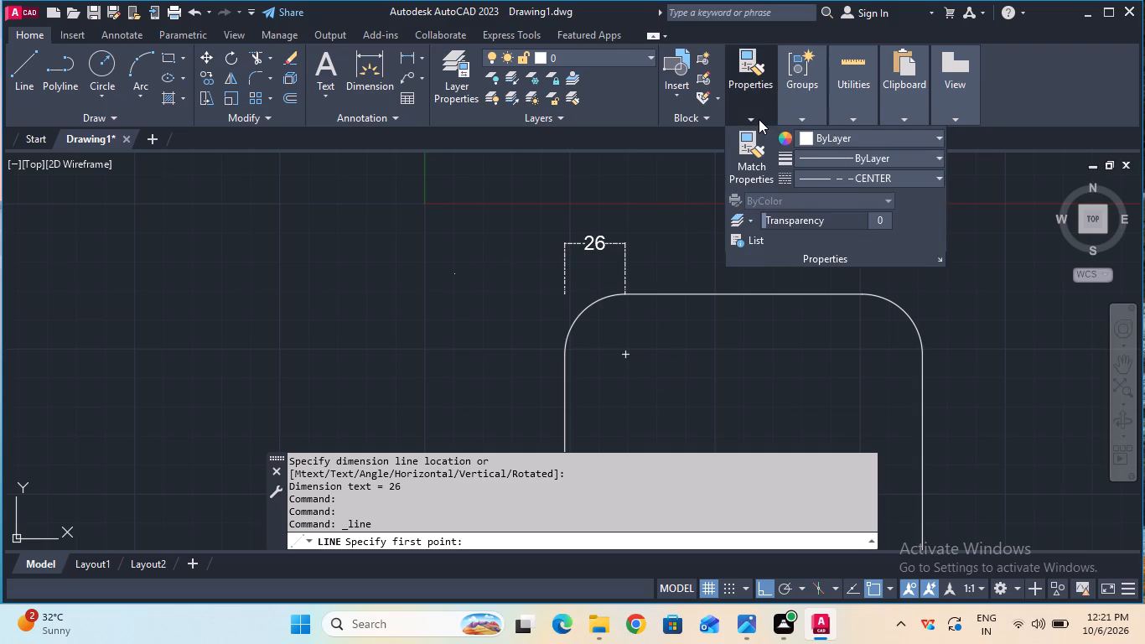
{"action": "left_click", "coordinate": [26, 92]}
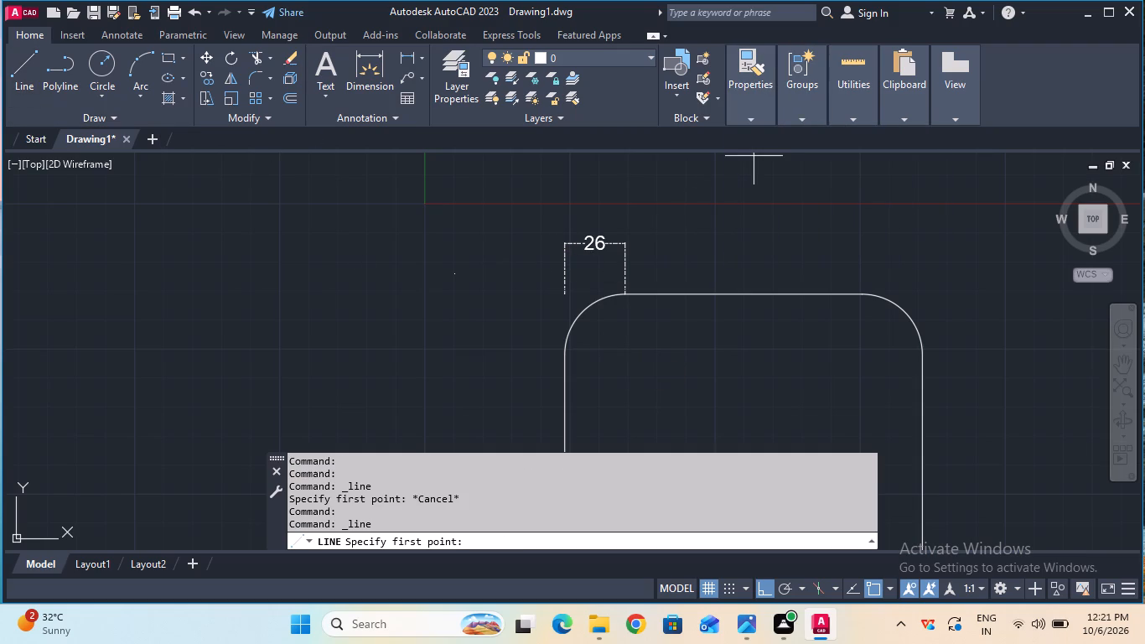
{"action": "left_click", "coordinate": [623, 293]}
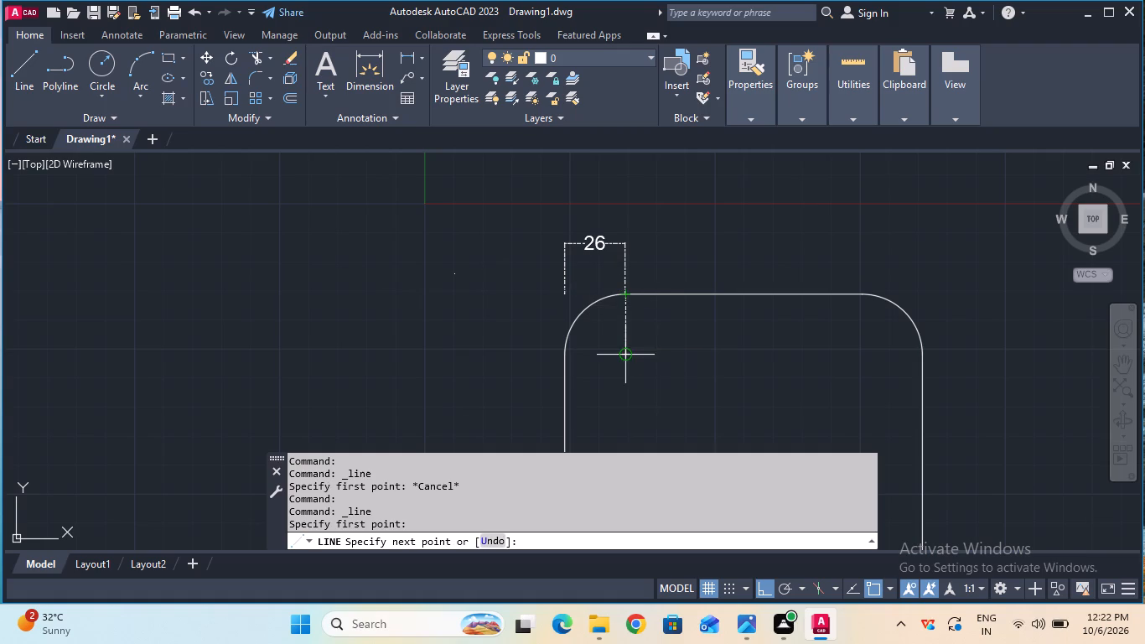
{"action": "left_click", "coordinate": [622, 361]}
{"action": "left_click", "coordinate": [624, 357]}
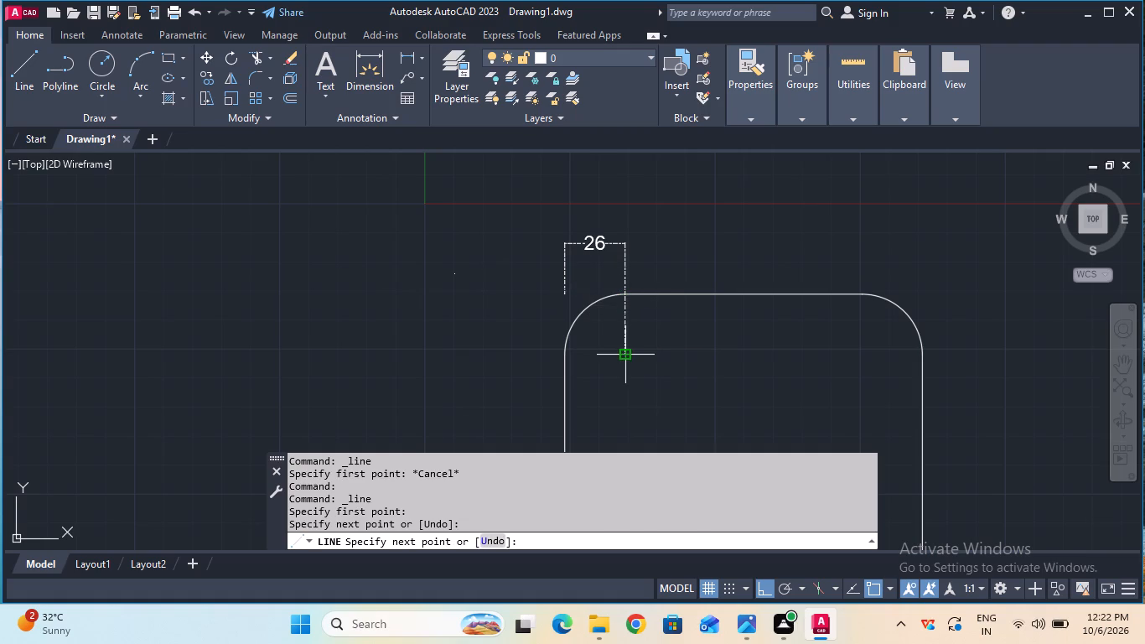
{"action": "left_click", "coordinate": [562, 361]}
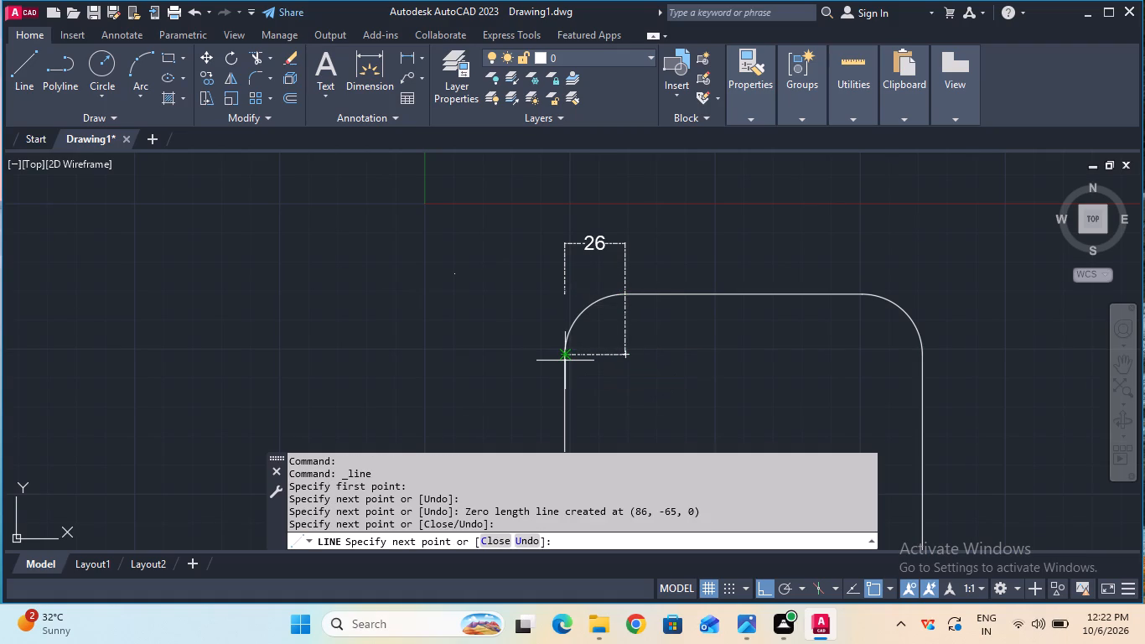
{"action": "key", "text": "Escape"}
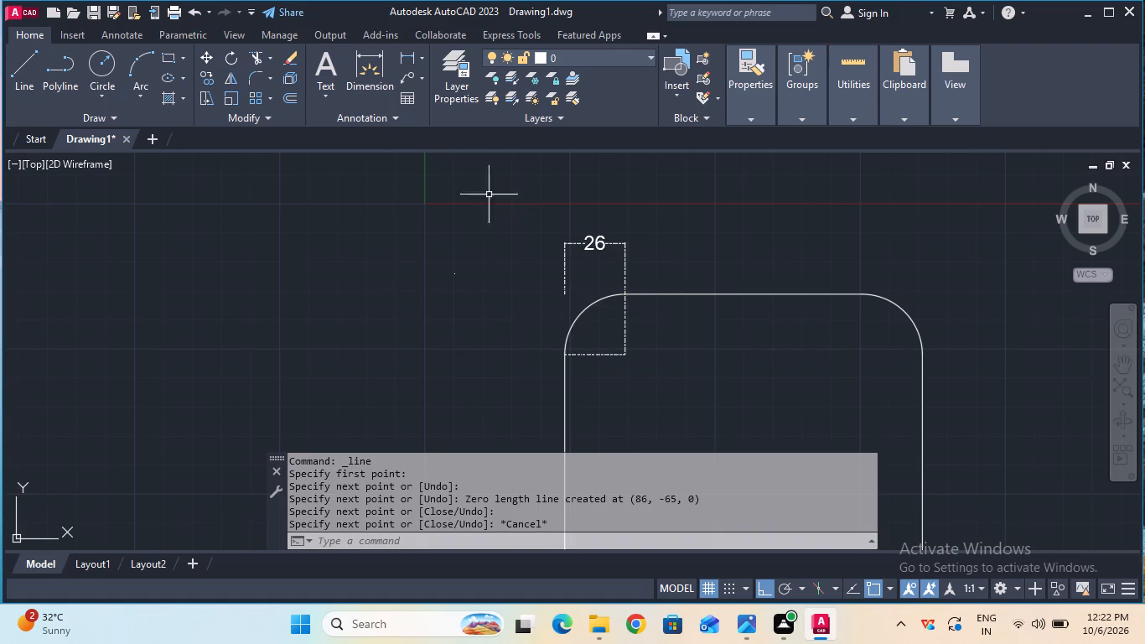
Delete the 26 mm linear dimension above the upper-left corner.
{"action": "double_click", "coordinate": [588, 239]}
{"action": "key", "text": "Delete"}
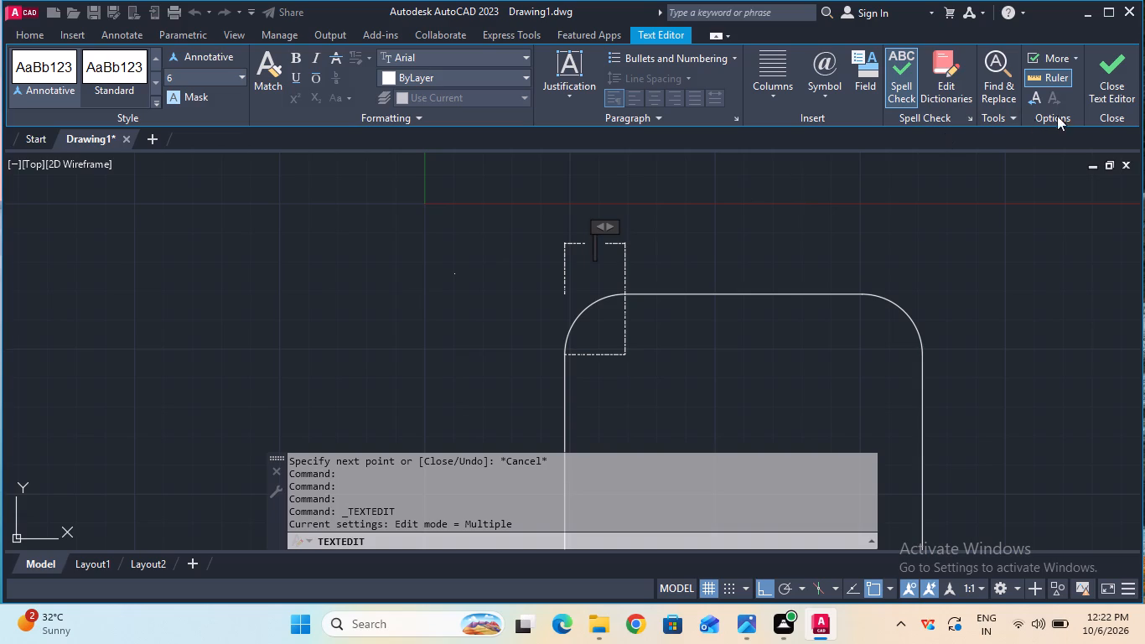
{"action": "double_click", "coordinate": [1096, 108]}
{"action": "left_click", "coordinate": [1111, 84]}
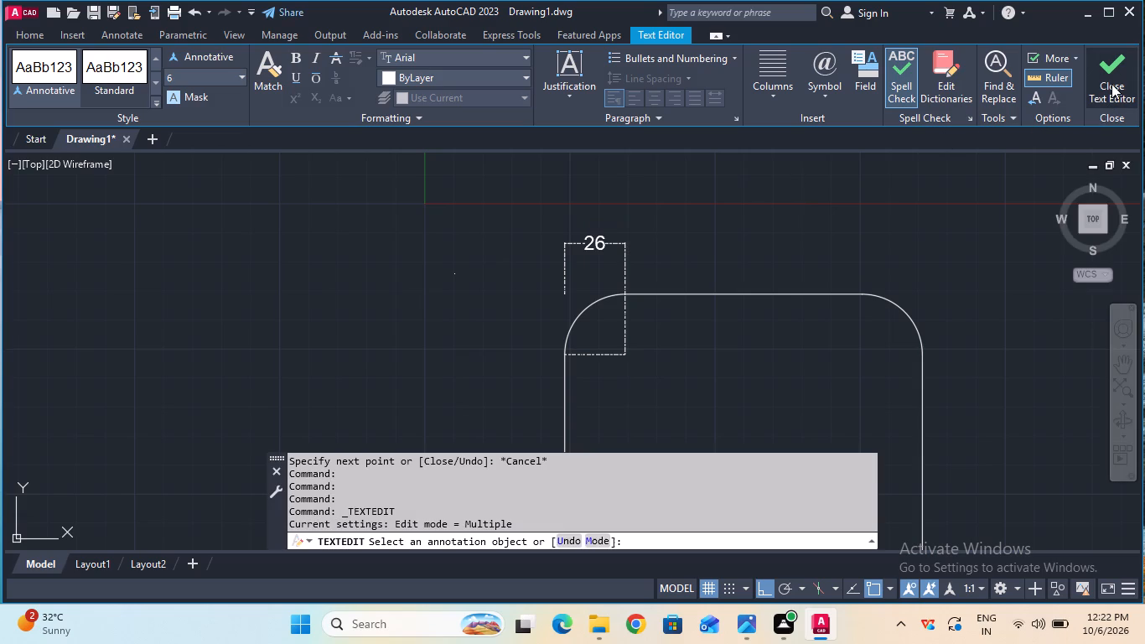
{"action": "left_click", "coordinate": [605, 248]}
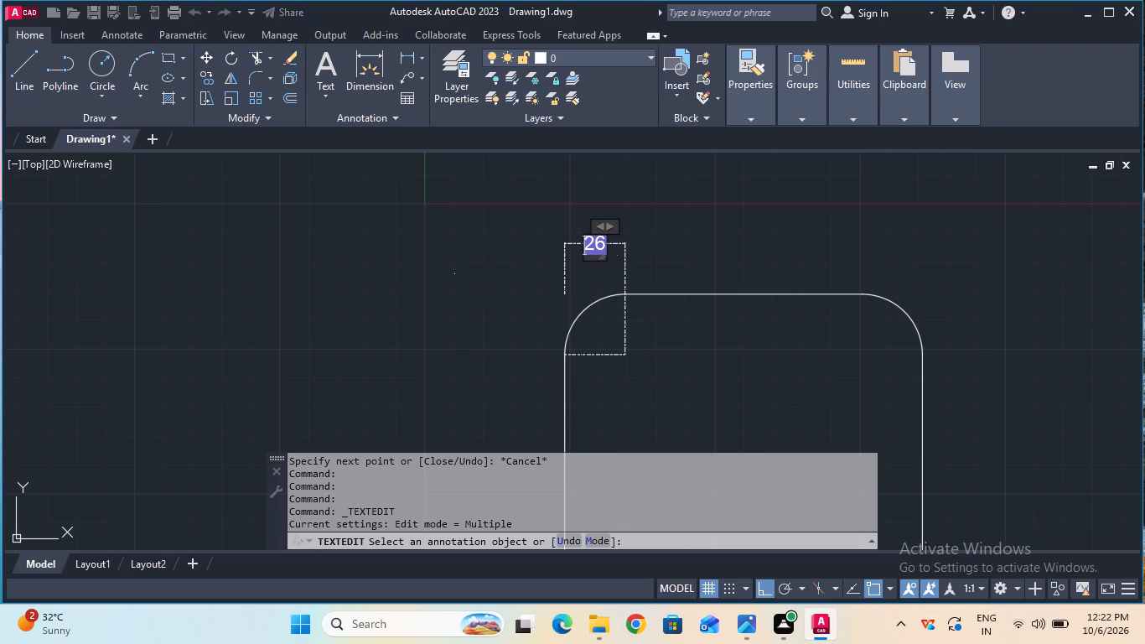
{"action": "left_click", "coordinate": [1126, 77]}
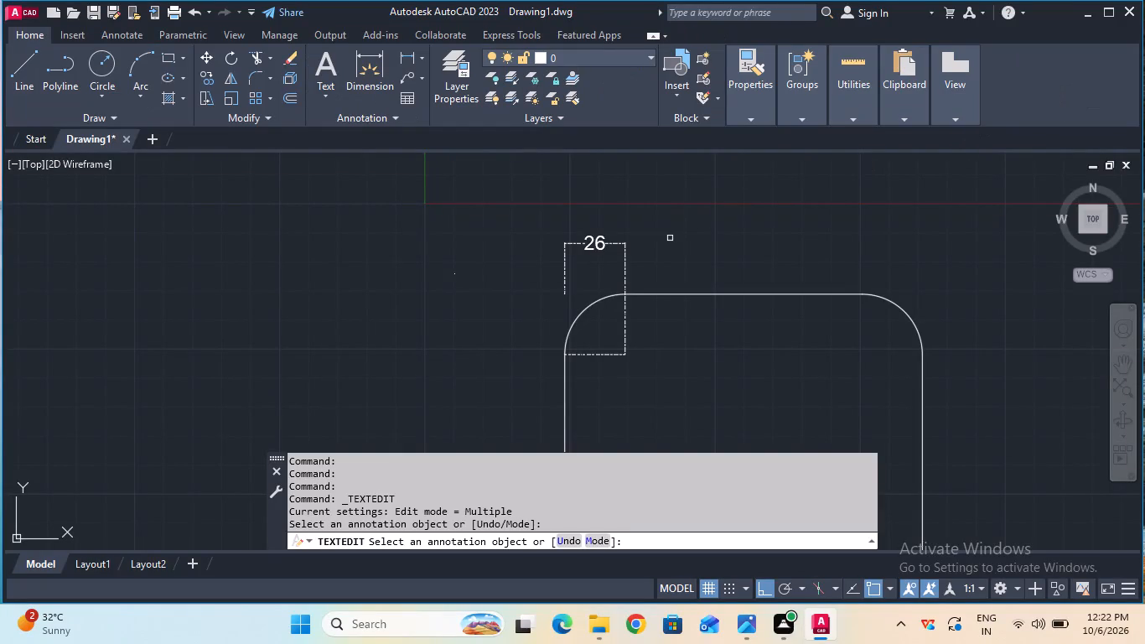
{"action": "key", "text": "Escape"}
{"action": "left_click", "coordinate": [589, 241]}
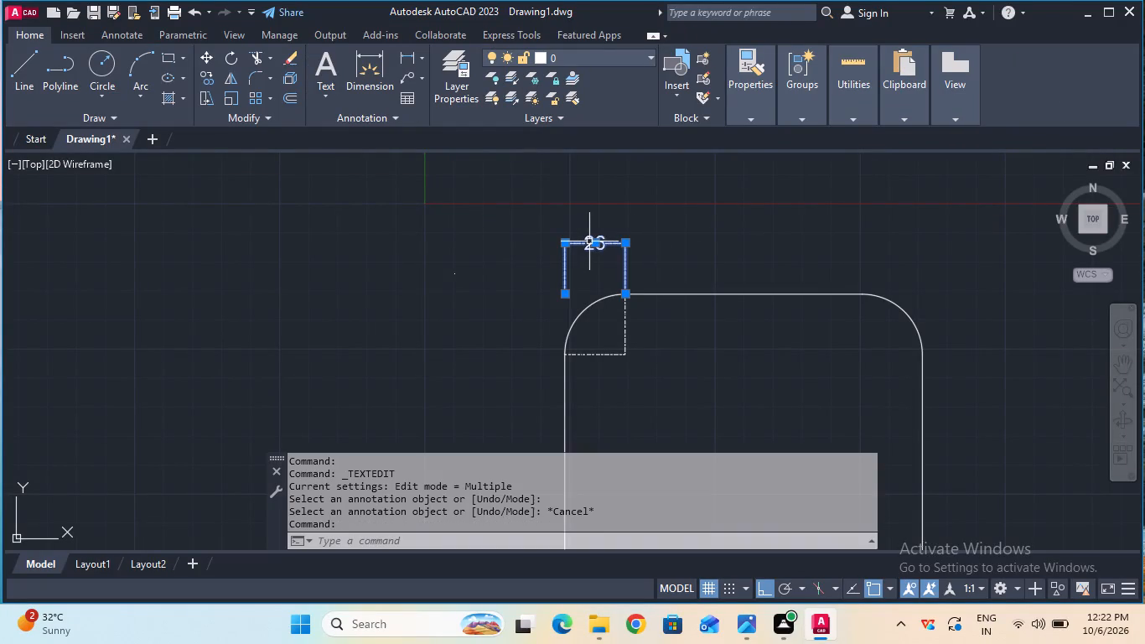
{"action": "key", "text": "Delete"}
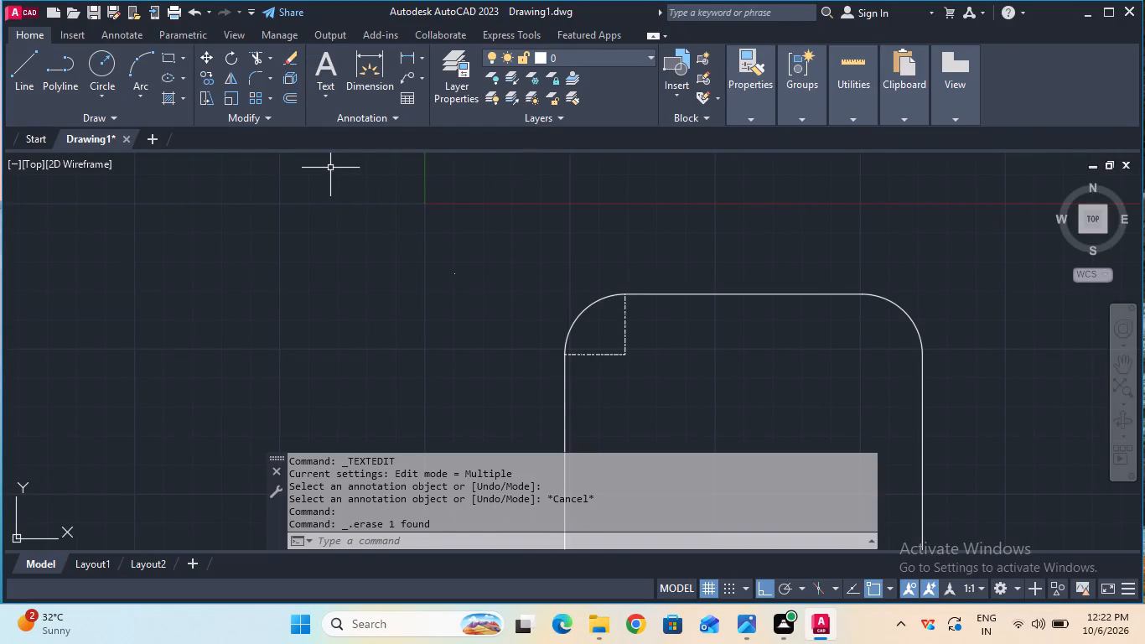
Switch the current linetype from CENTER to a solid one and draw a 10 mm radius circle at the upper-left fillet centre.
{"action": "left_click", "coordinate": [96, 70]}
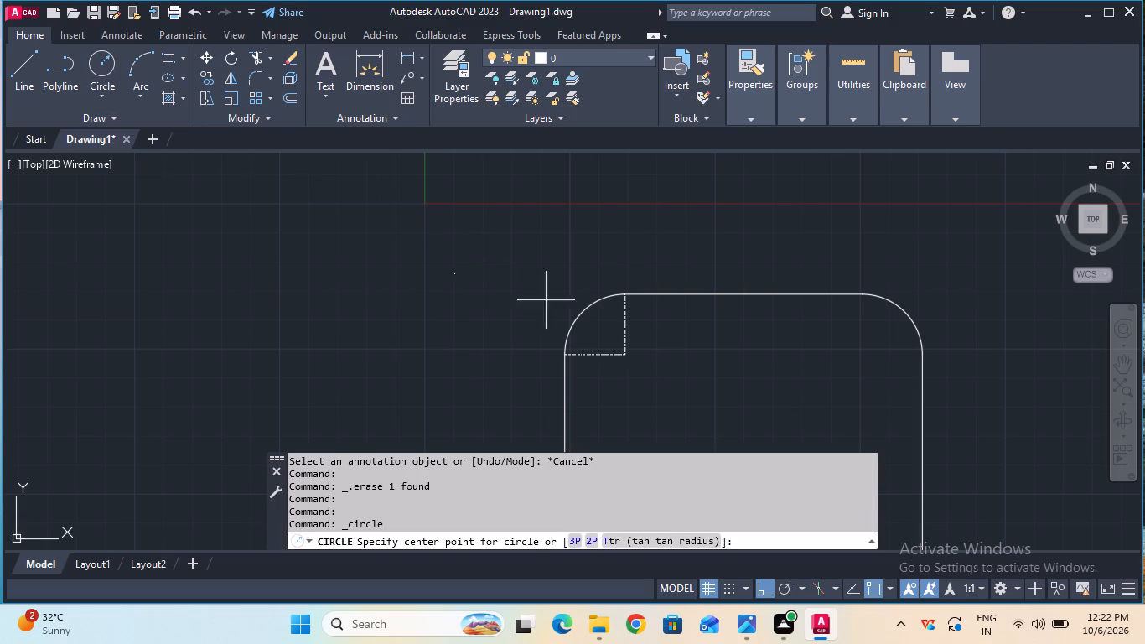
{"action": "left_click", "coordinate": [754, 115]}
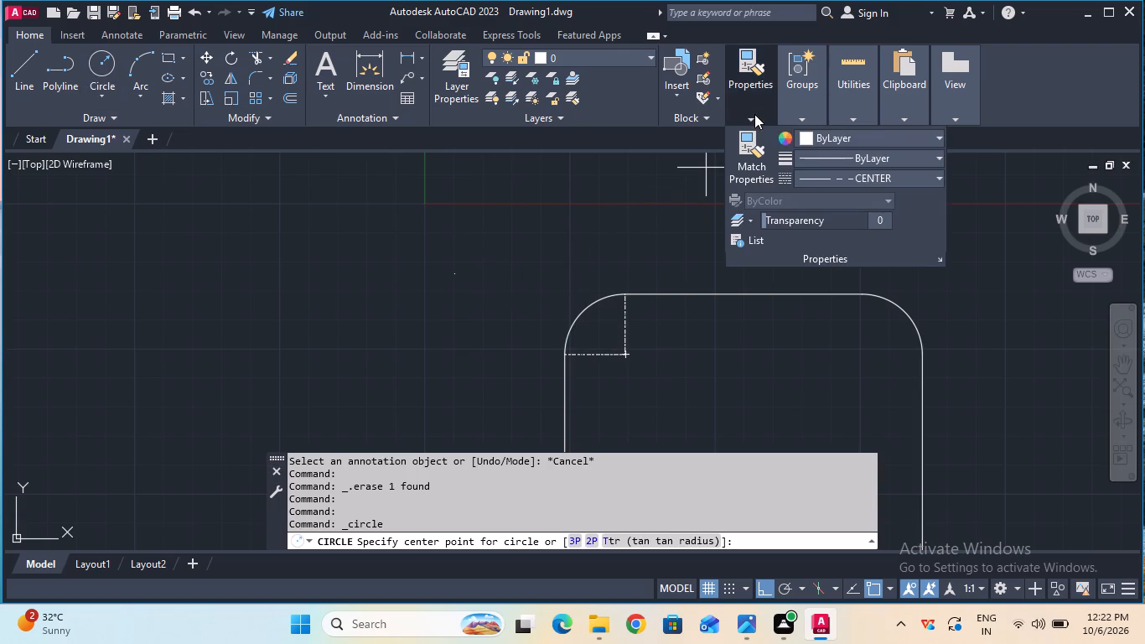
{"action": "double_click", "coordinate": [815, 175]}
{"action": "double_click", "coordinate": [832, 215]}
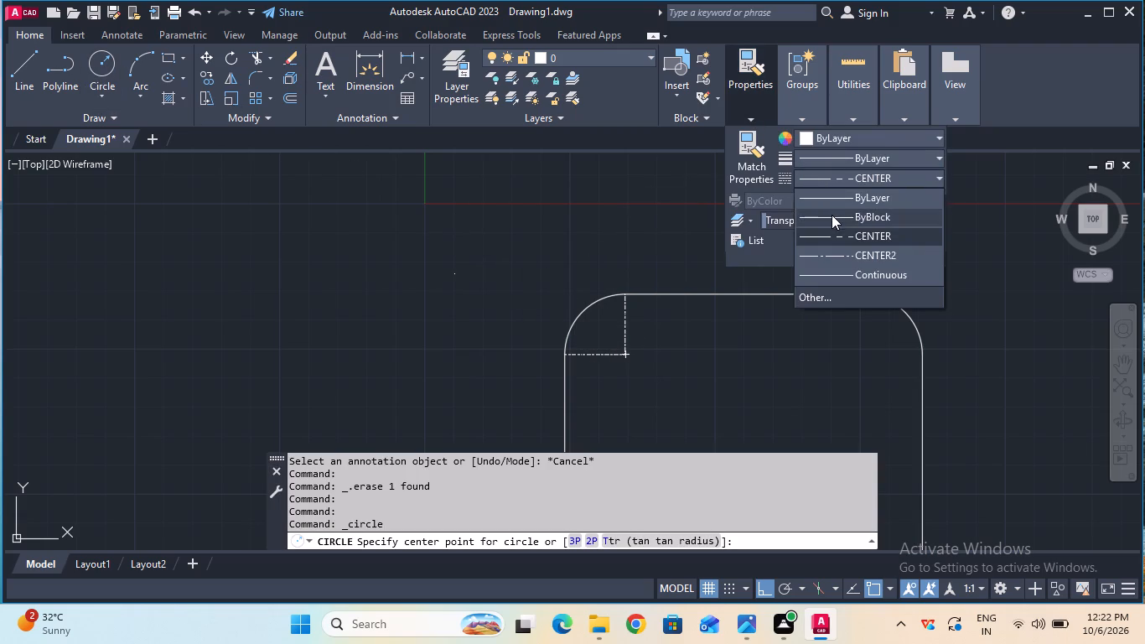
{"action": "left_click", "coordinate": [106, 73]}
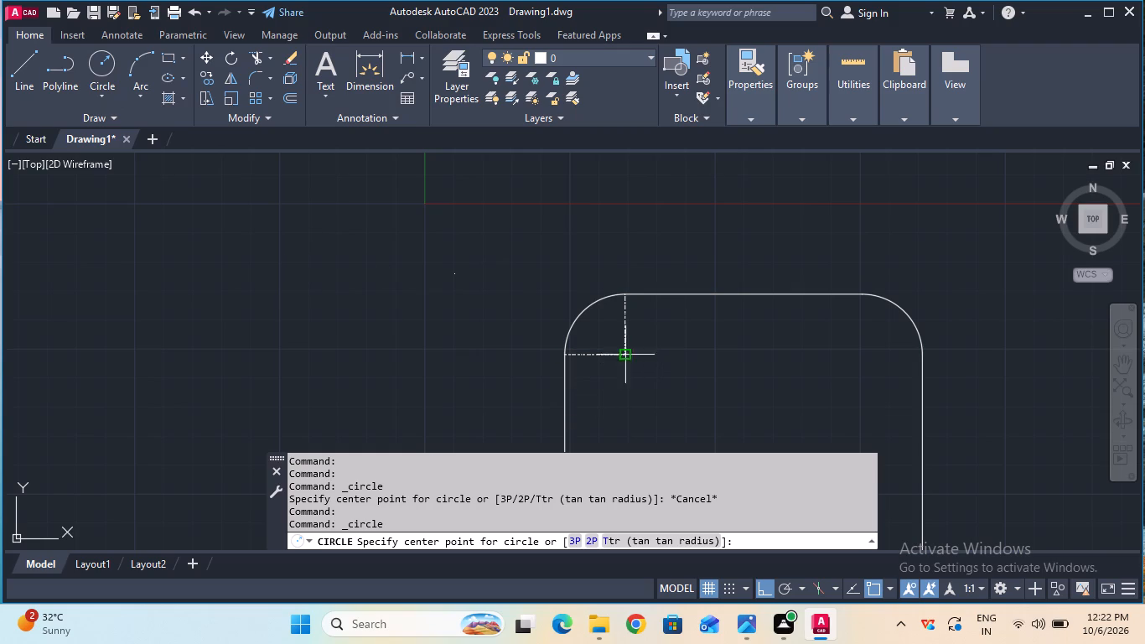
{"action": "left_click", "coordinate": [628, 353]}
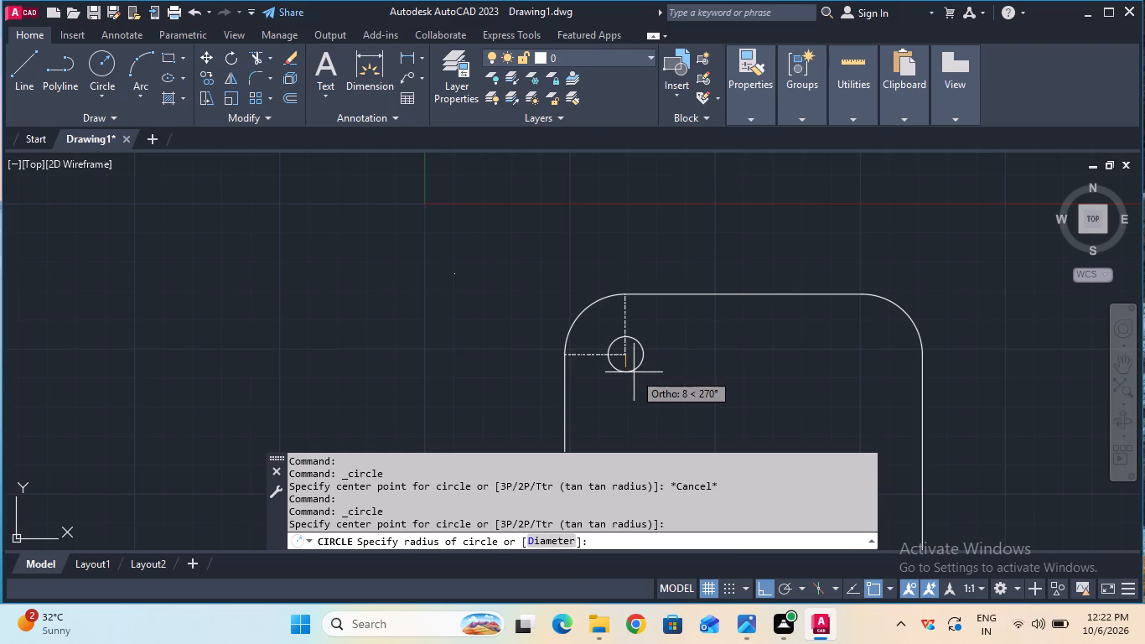
{"action": "type", "text": "10"}
{"action": "key", "text": "Return"}
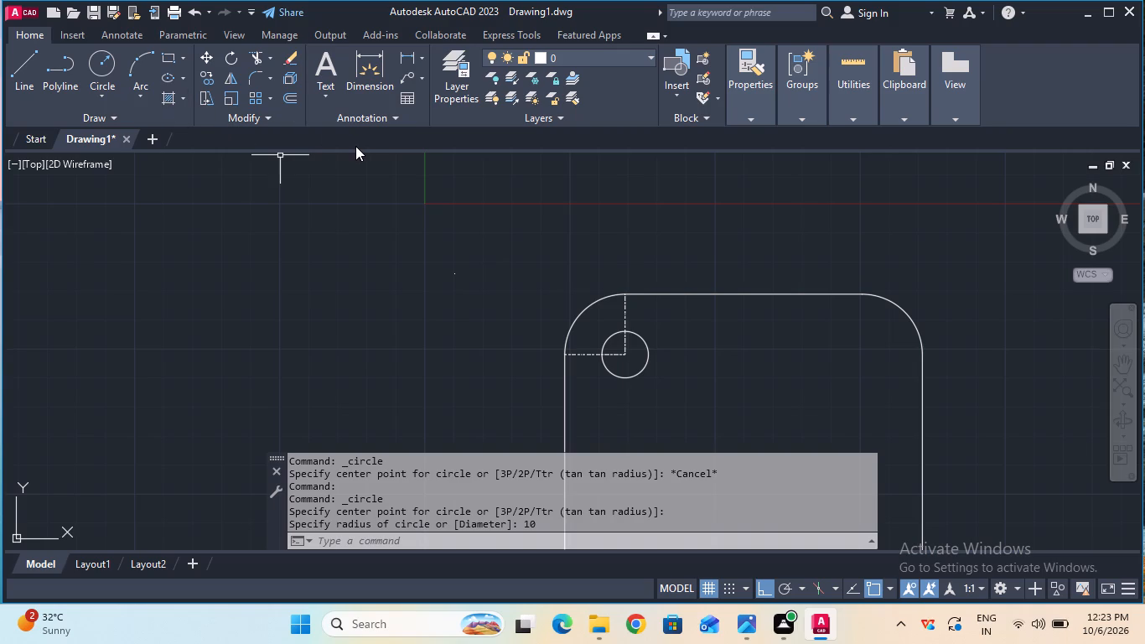
Draw a circle of 10 mm radius centred on the upper-right fillet's centre.
{"action": "left_click", "coordinate": [102, 68]}
{"action": "left_click", "coordinate": [865, 354]}
{"action": "type", "text": "10"}
{"action": "key", "text": "Return"}
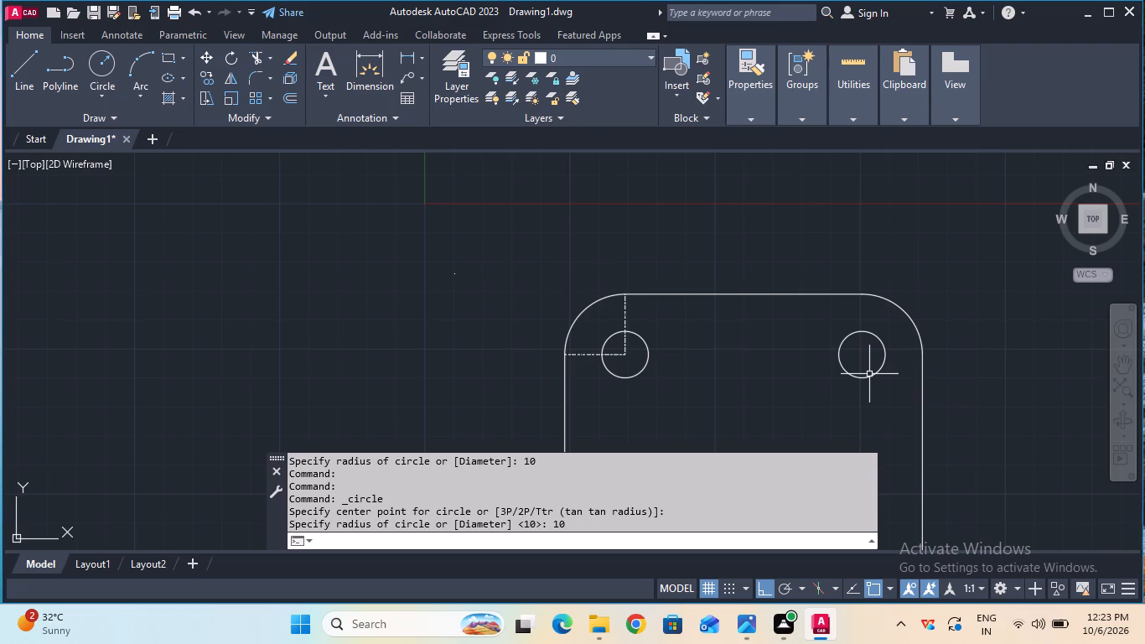
Draw a circle of 10 mm radius centred on the lower-left fillet's centre.
{"action": "left_click", "coordinate": [1127, 366]}
{"action": "left_click_drag", "start_coordinate": [1006, 465], "coordinate": [956, 328]}
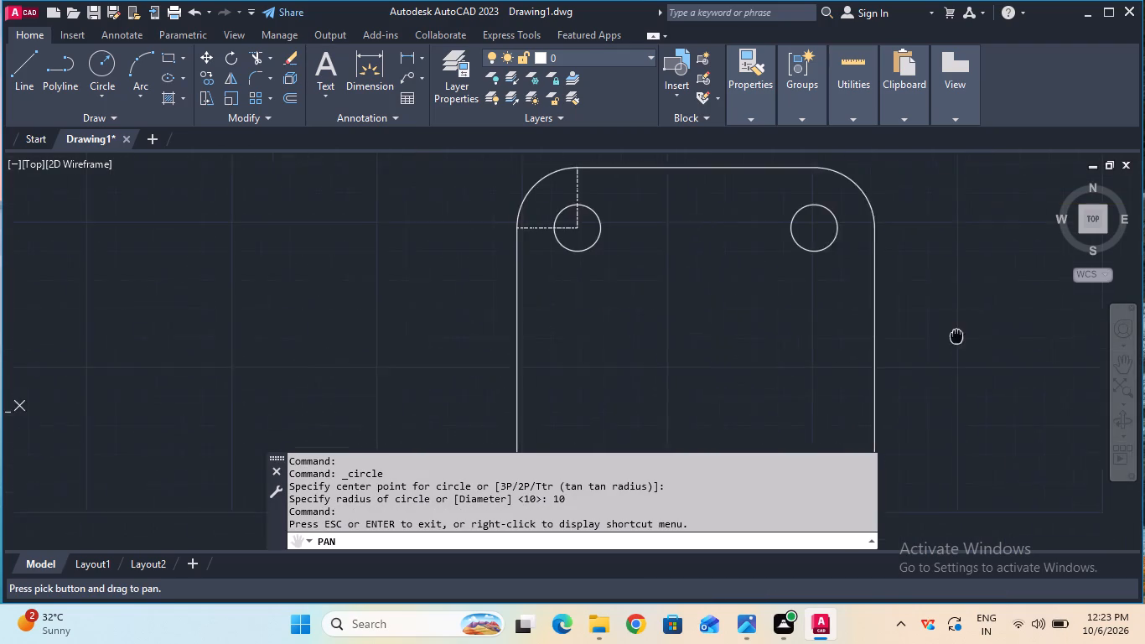
{"action": "left_click_drag", "start_coordinate": [956, 328], "coordinate": [940, 233]}
{"action": "key", "text": "Escape"}
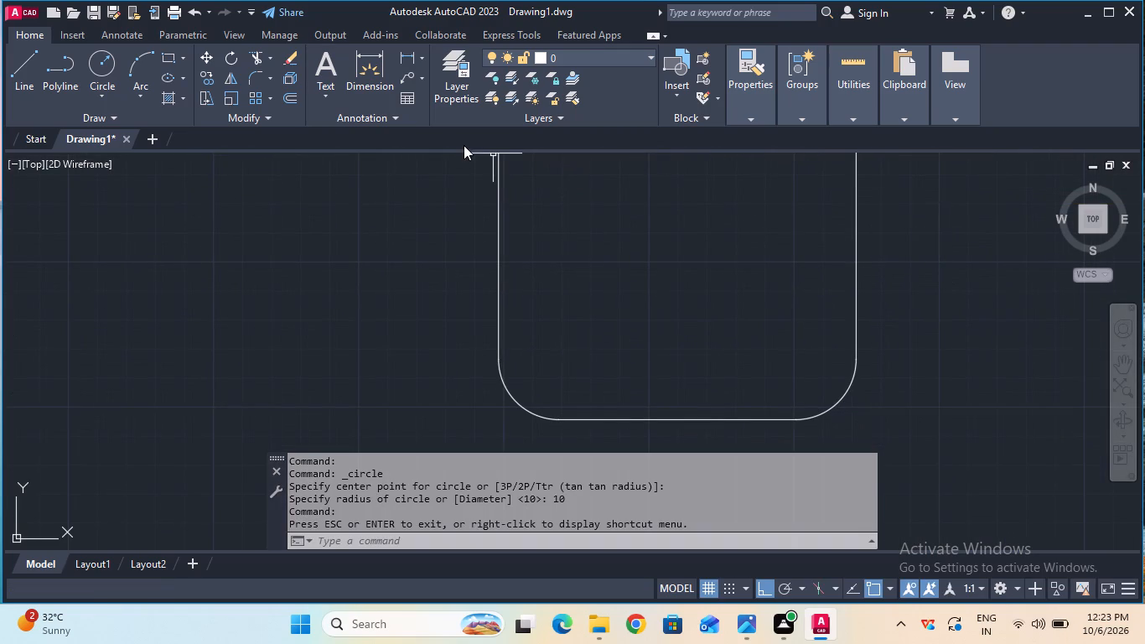
{"action": "double_click", "coordinate": [106, 64]}
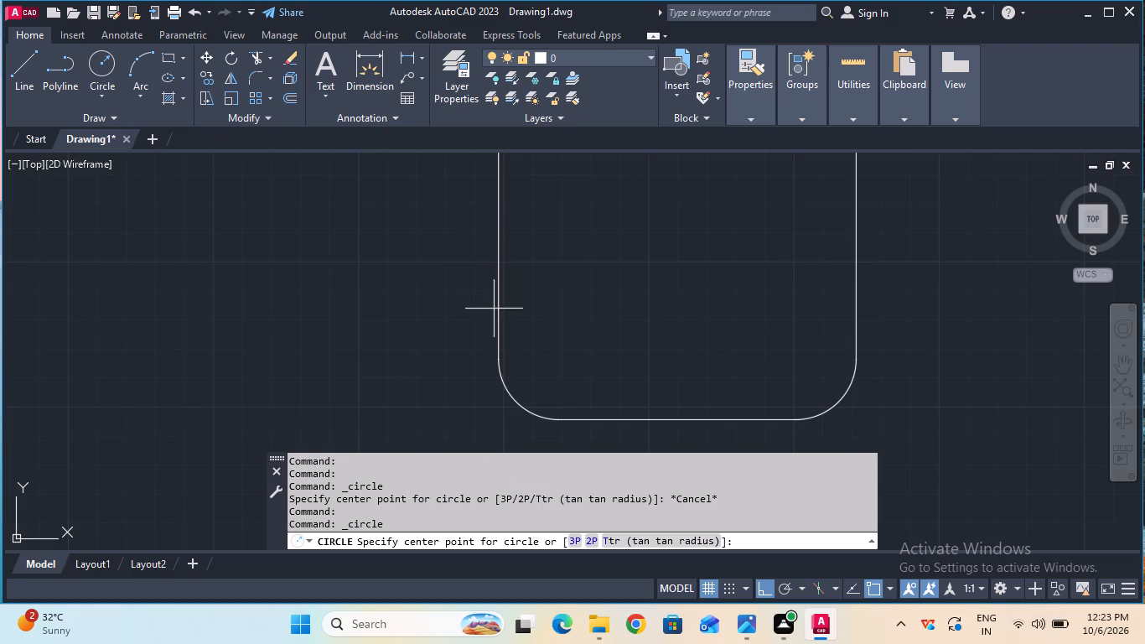
{"action": "double_click", "coordinate": [561, 351]}
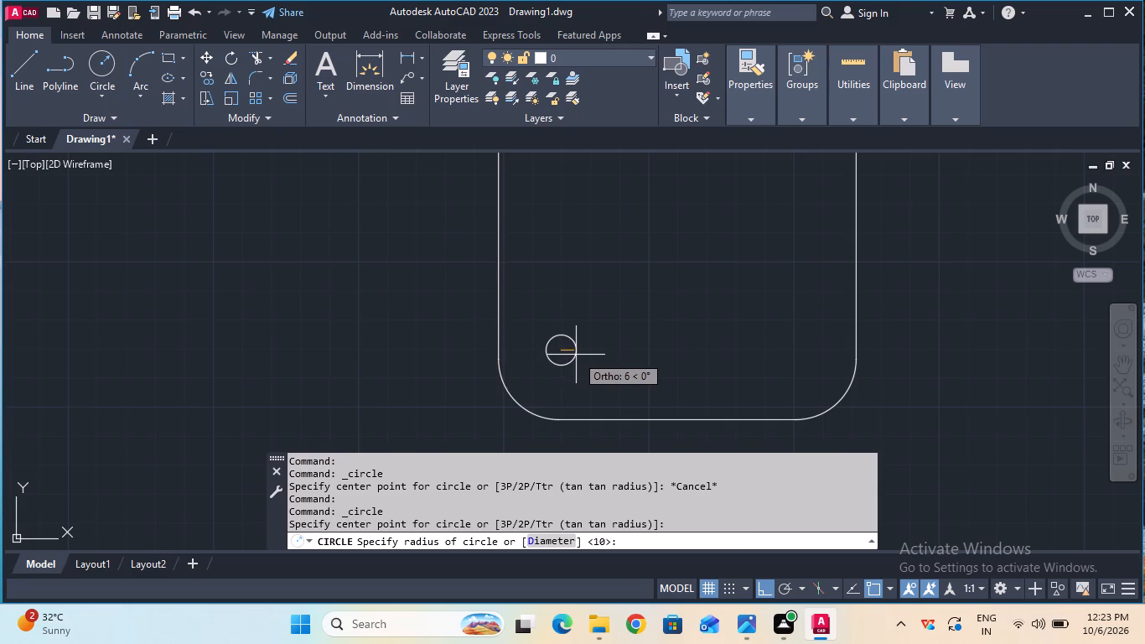
{"action": "key", "text": "Escape"}
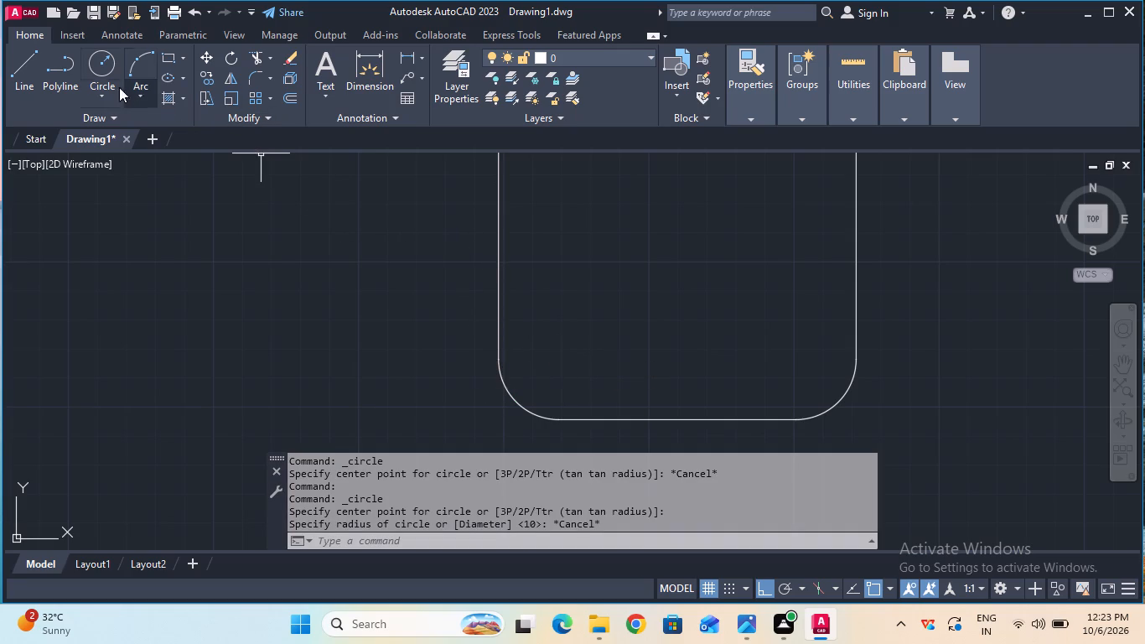
{"action": "left_click", "coordinate": [102, 73]}
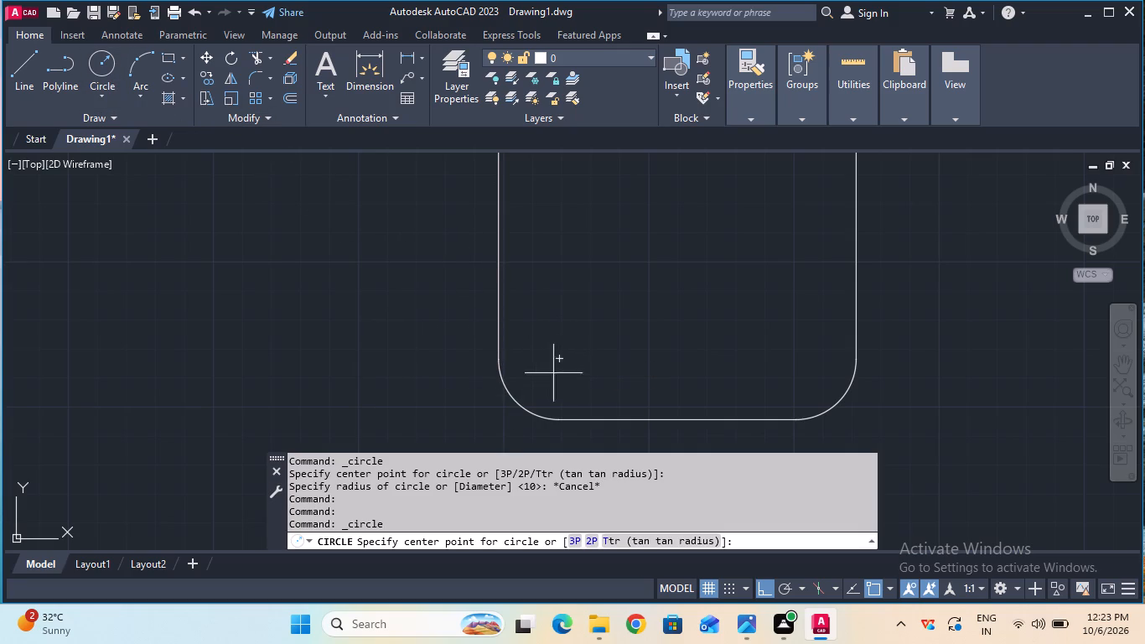
{"action": "double_click", "coordinate": [557, 360]}
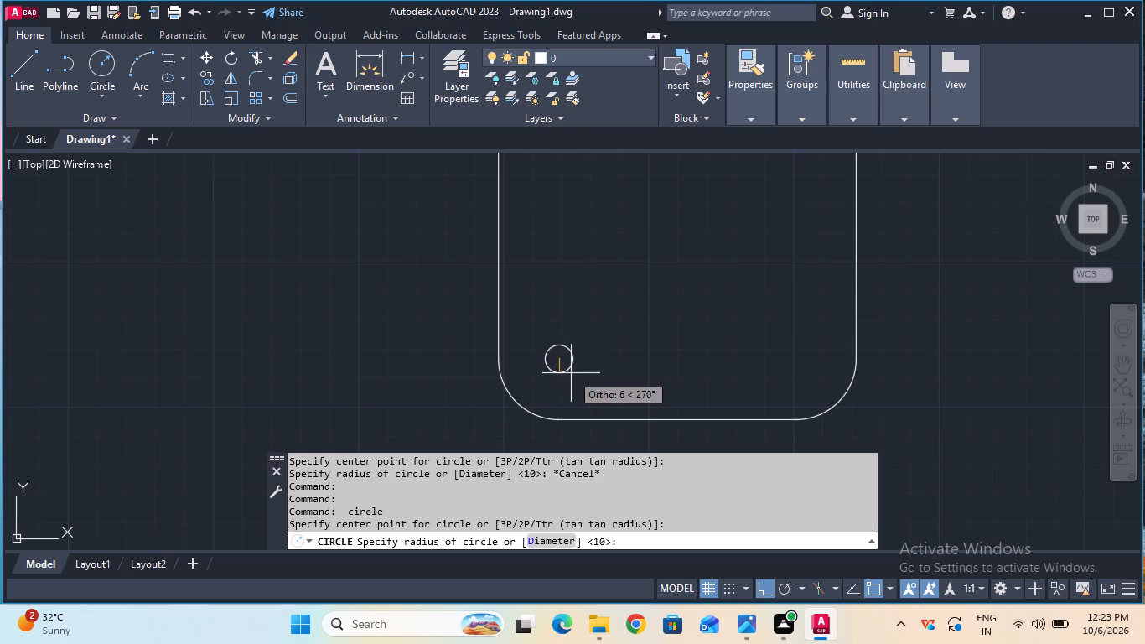
{"action": "type", "text": "10"}
{"action": "key", "text": "Return"}
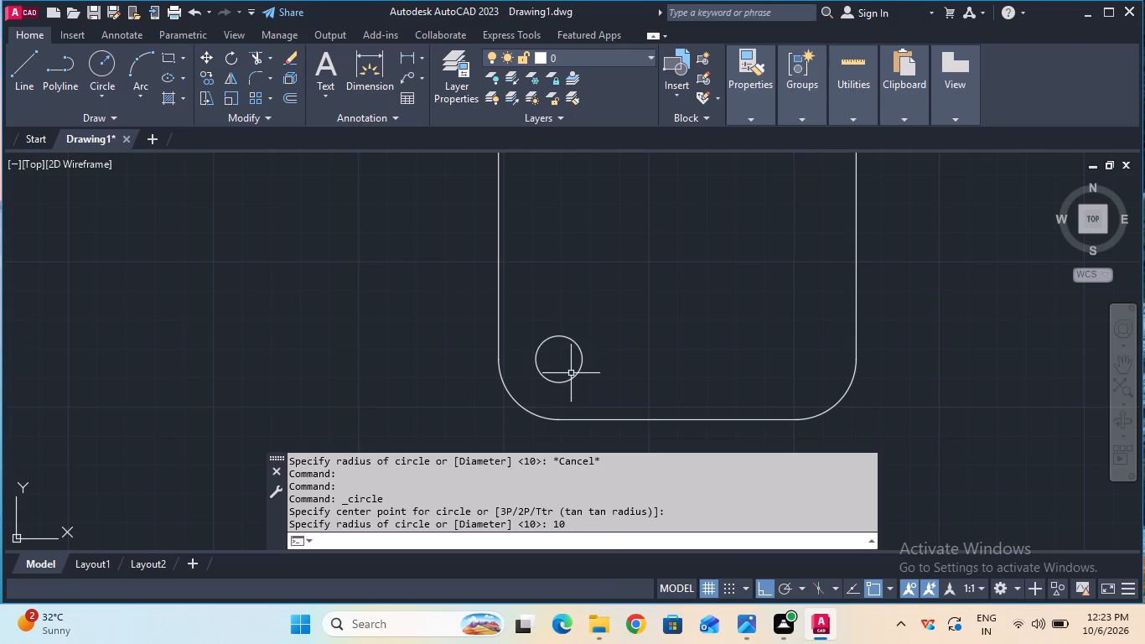
{"action": "key", "text": "Escape"}
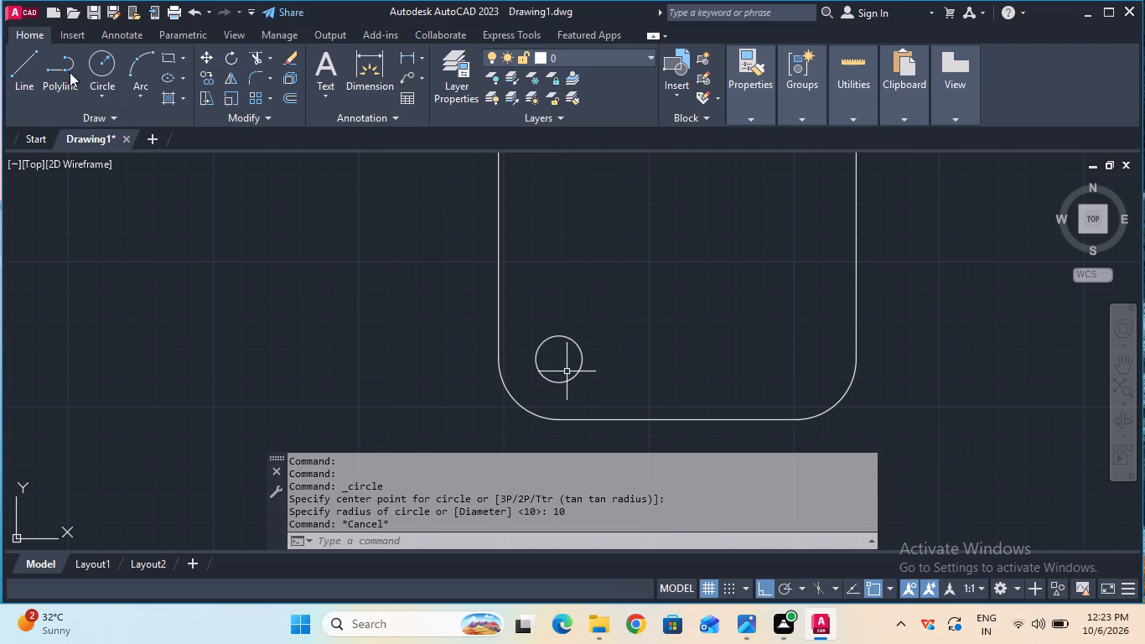
Draw a circle of 10 mm radius centred on the lower-right fillet's centre.
{"action": "left_click", "coordinate": [90, 69]}
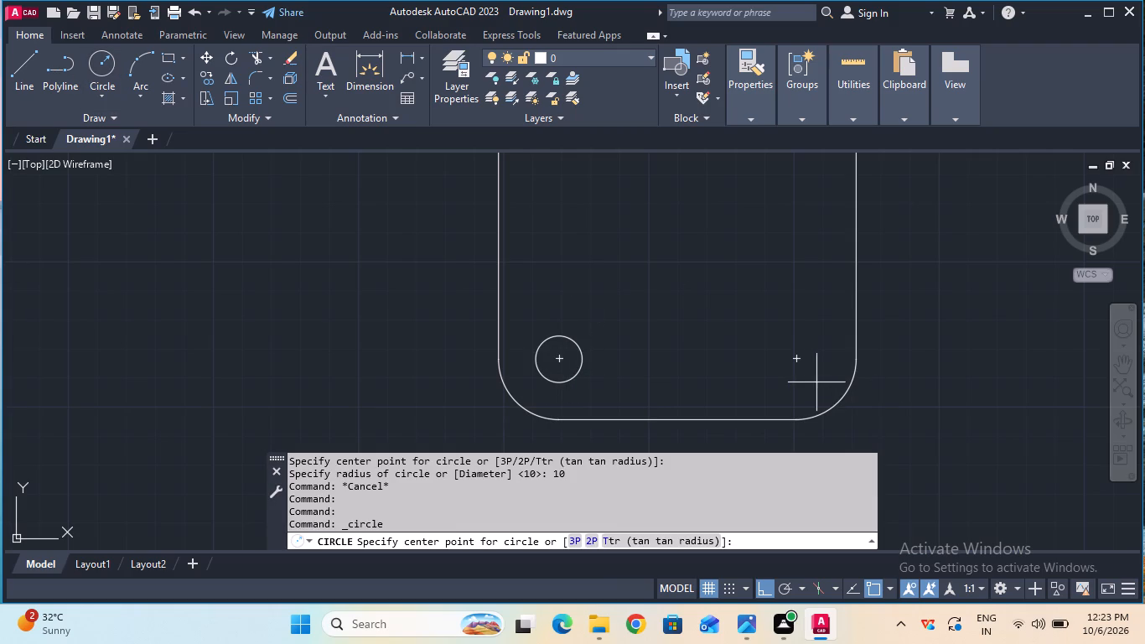
{"action": "left_click", "coordinate": [795, 360]}
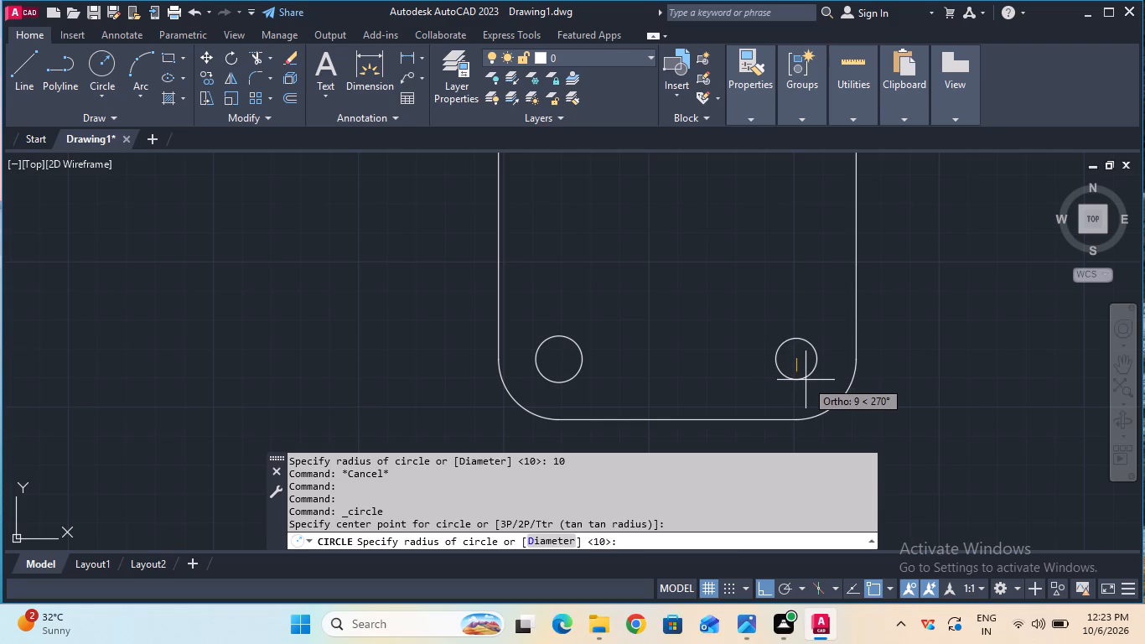
{"action": "type", "text": "10"}
{"action": "key", "text": "Return"}
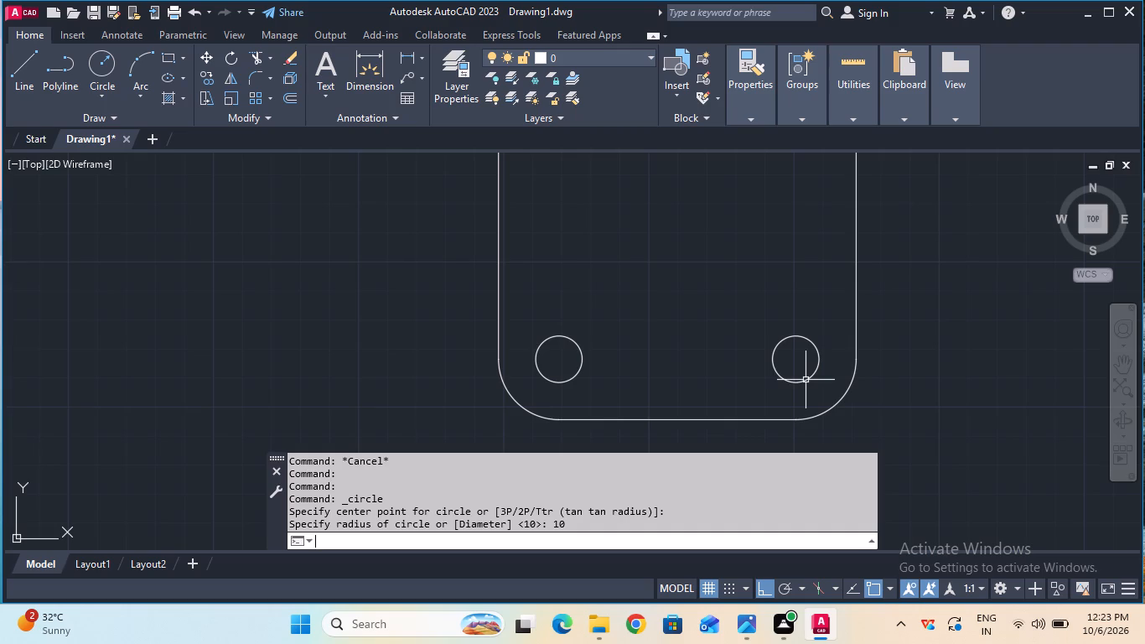
Erase the short vertical and horizontal lines running from the upper-left hole's centre to the square's edges.
{"action": "scroll", "coordinate": [659, 308], "scroll_direction": "down", "scroll_amount": 1, "text": "ctrl"}
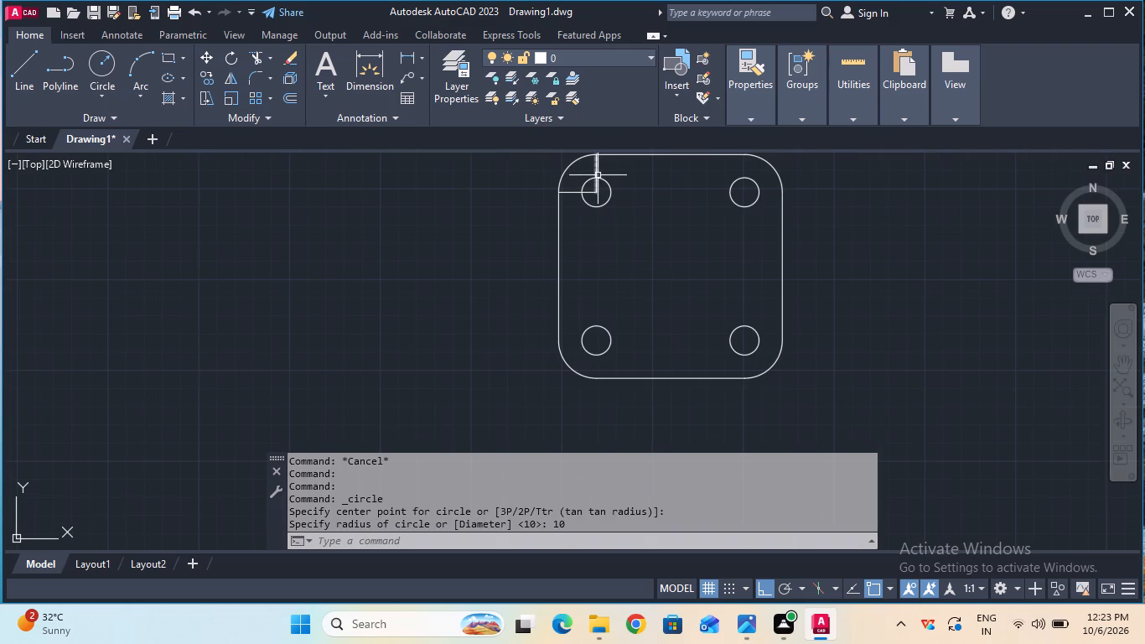
{"action": "double_click", "coordinate": [296, 59]}
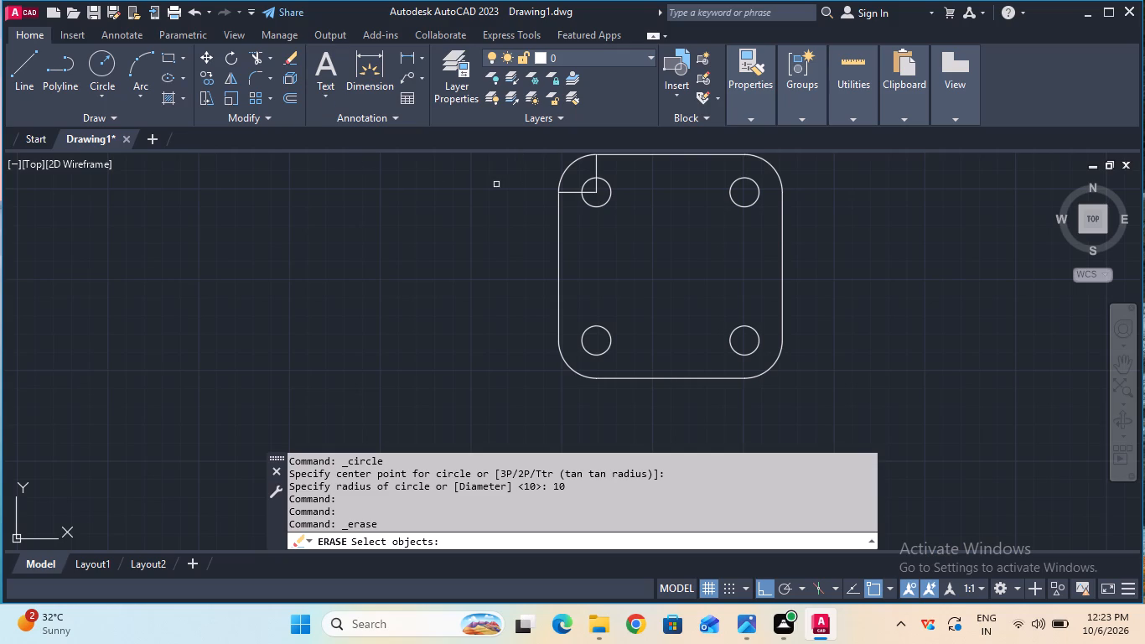
{"action": "left_click", "coordinate": [597, 169]}
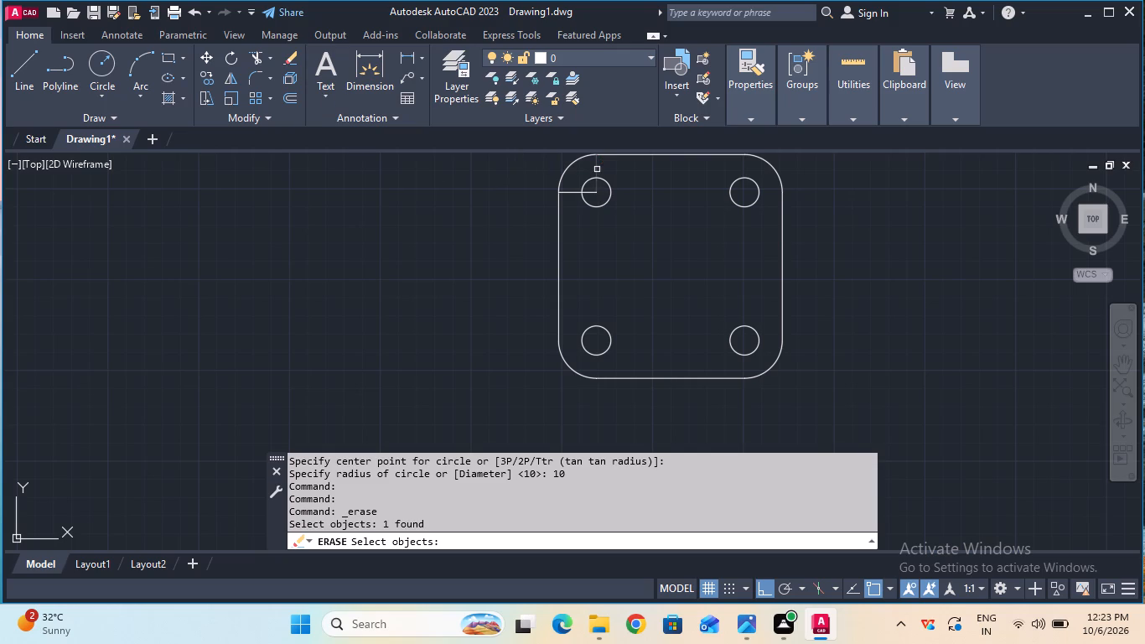
{"action": "key", "text": "Return"}
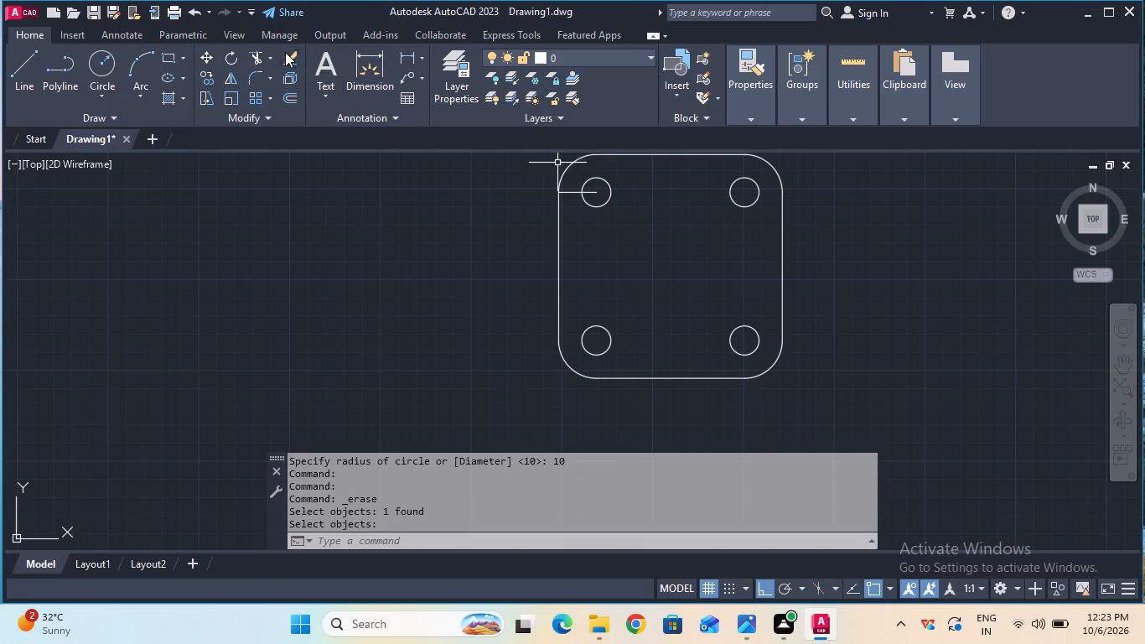
{"action": "left_click", "coordinate": [290, 54]}
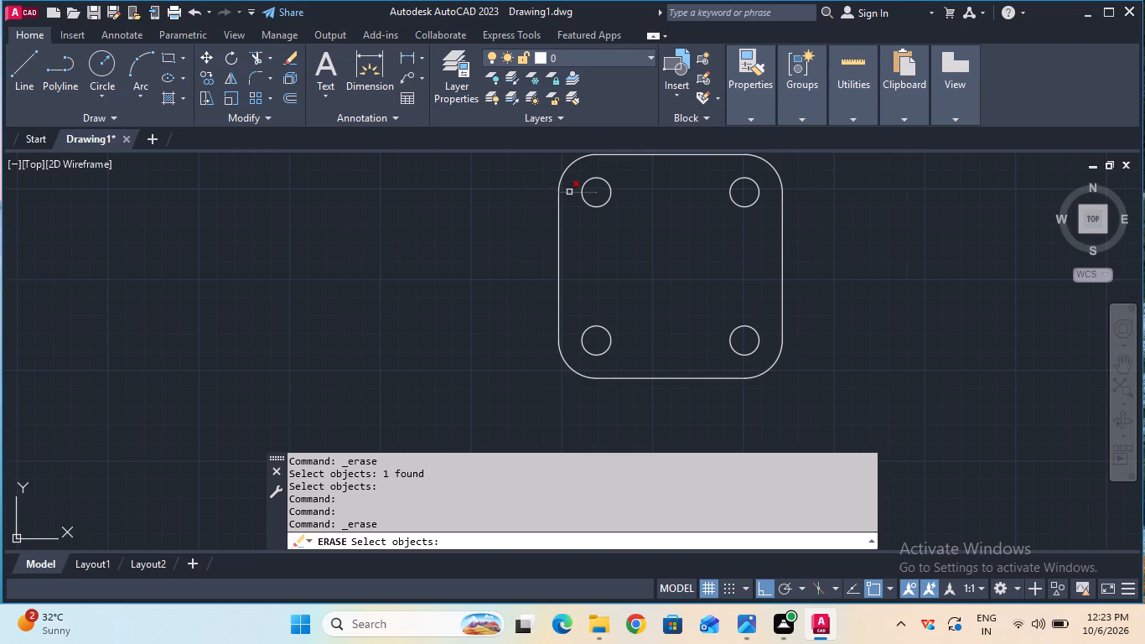
{"action": "left_click", "coordinate": [571, 192]}
{"action": "key", "text": "Return"}
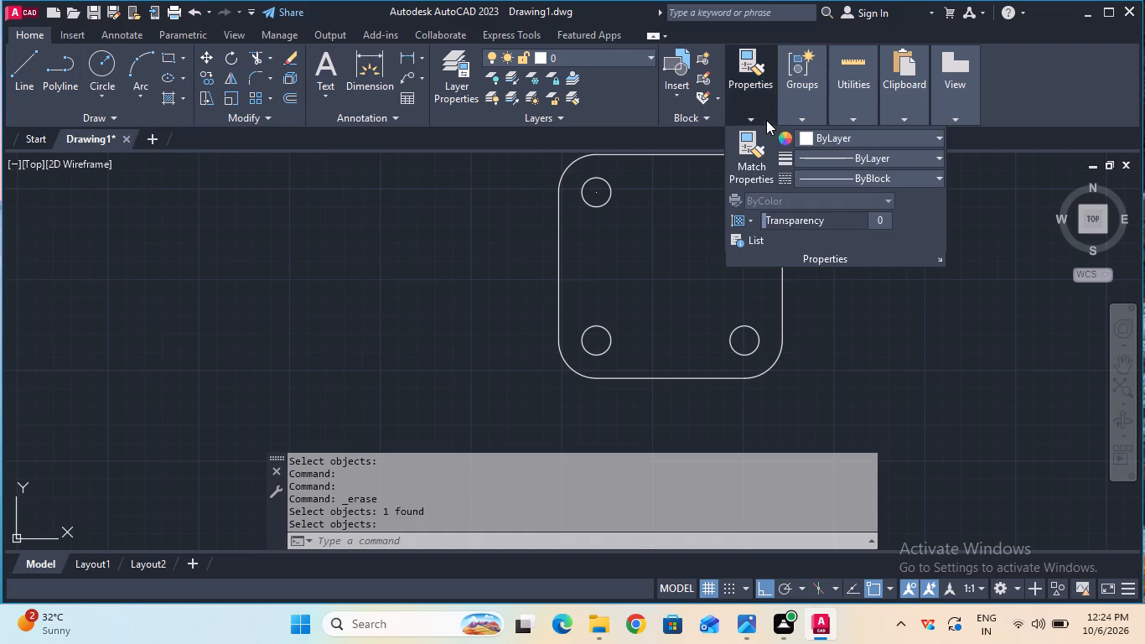
Set the current linetype to CENTER and draw a vertical centerline from the bottom edge's midpoint to the top edge.
{"action": "left_click", "coordinate": [838, 174]}
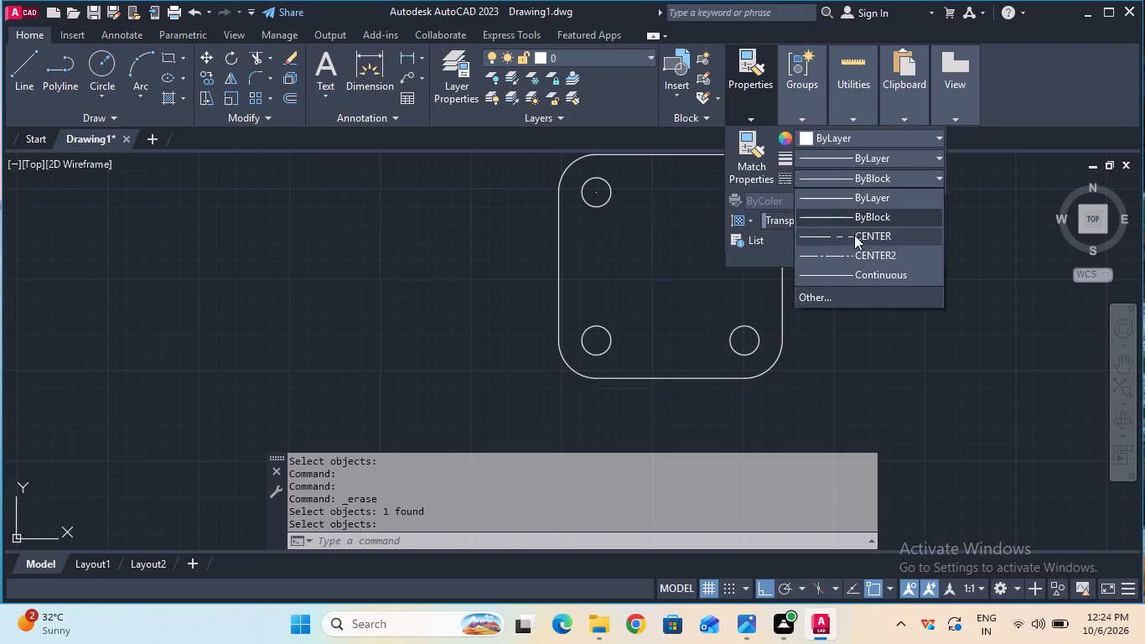
{"action": "double_click", "coordinate": [855, 237]}
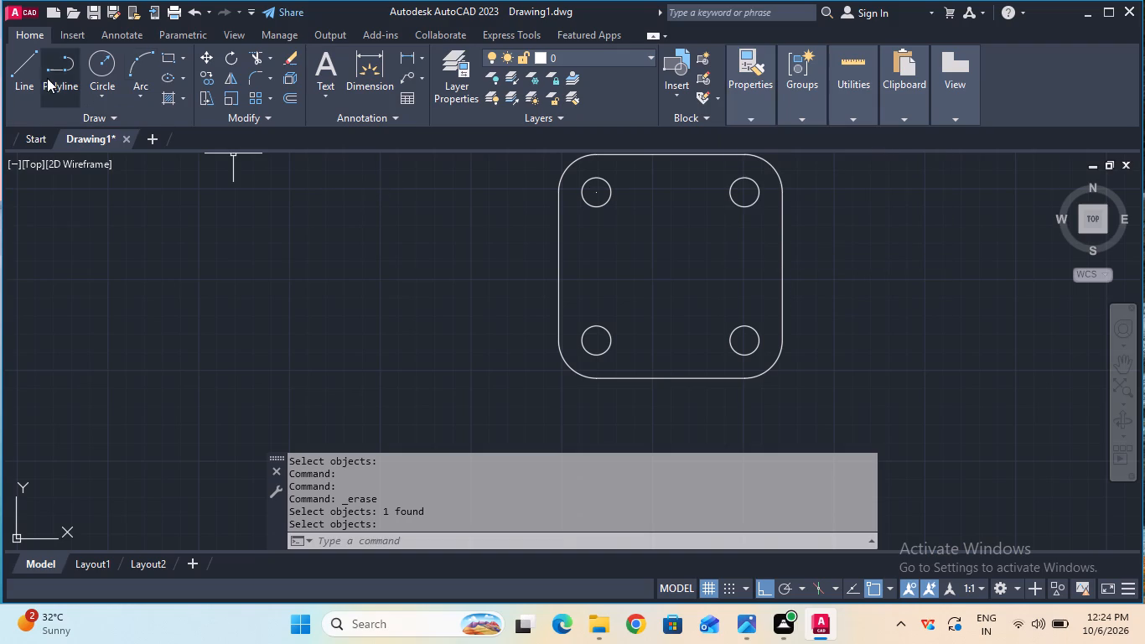
{"action": "double_click", "coordinate": [30, 75]}
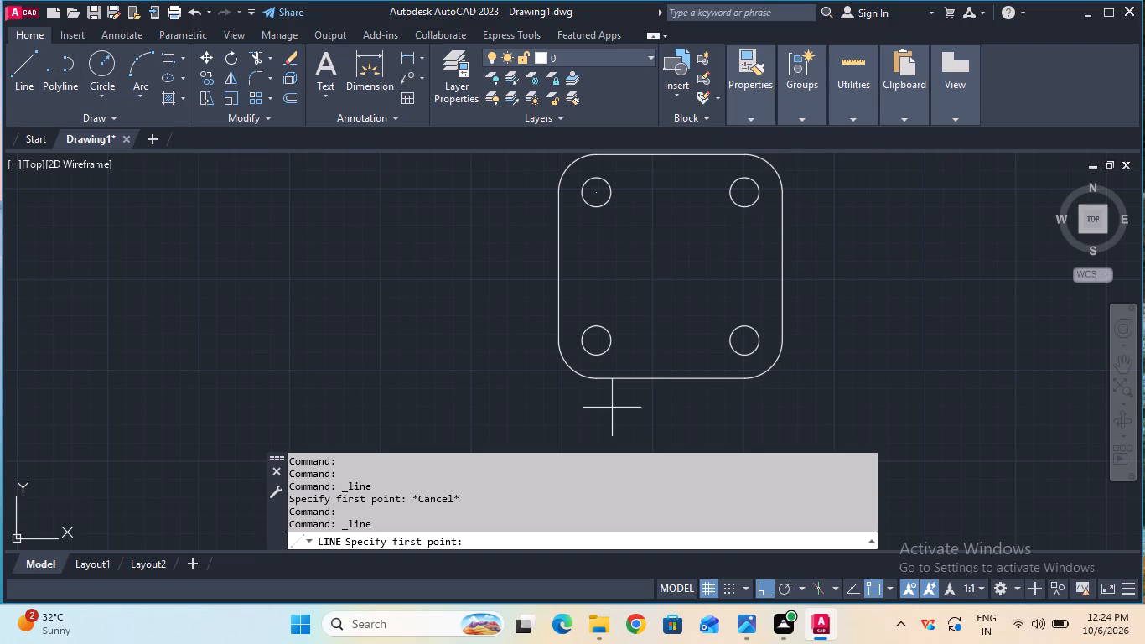
{"action": "left_click", "coordinate": [671, 379]}
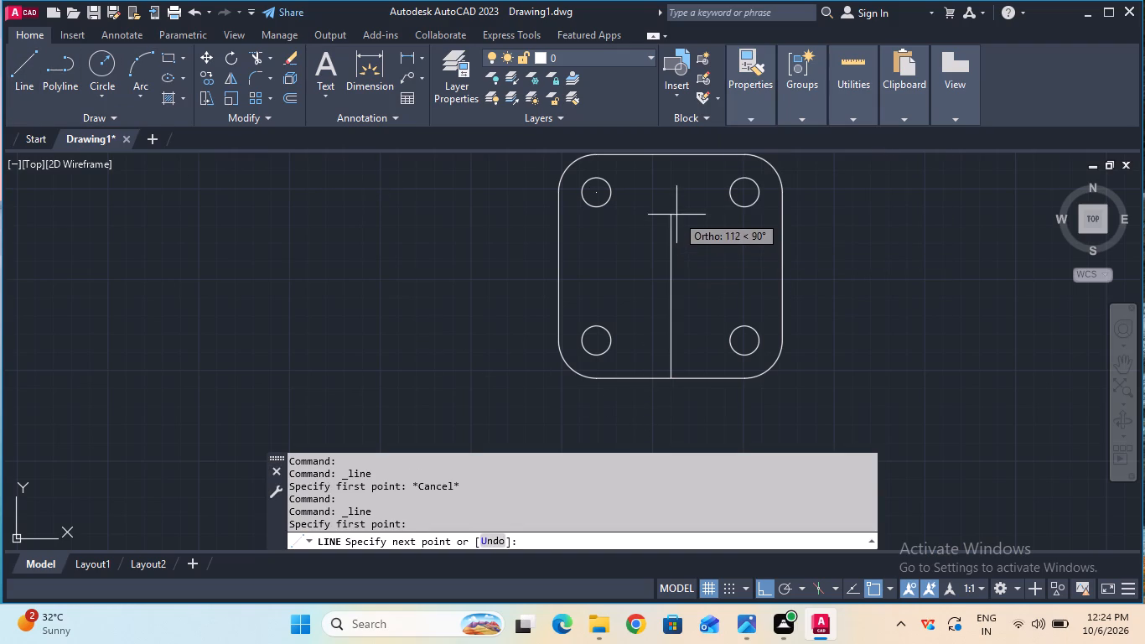
{"action": "left_click", "coordinate": [668, 156]}
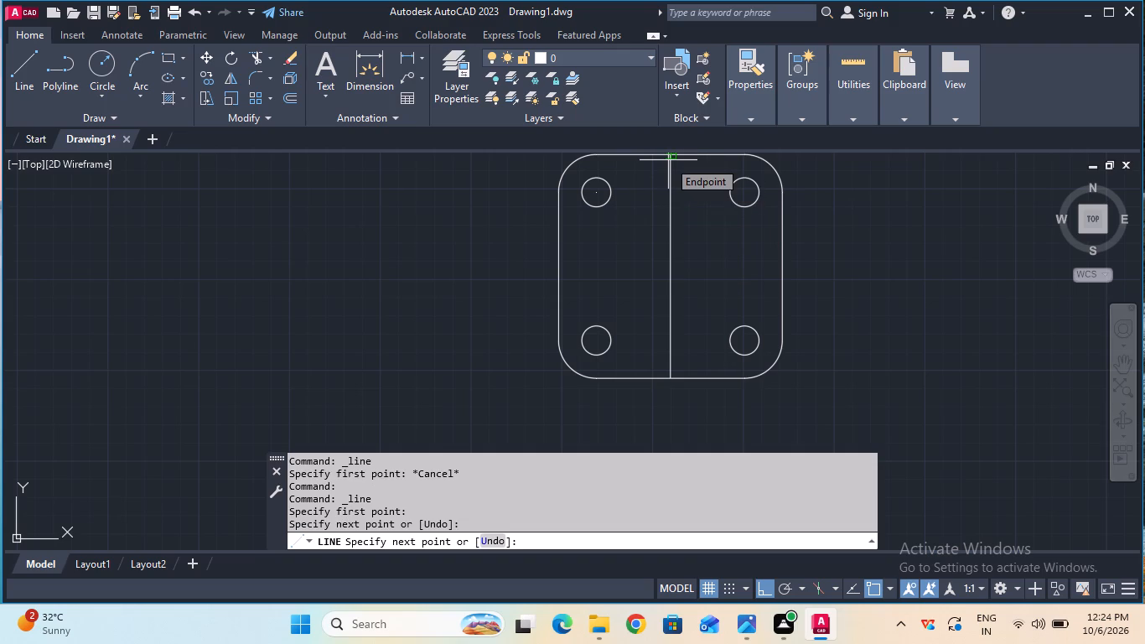
{"action": "scroll", "coordinate": [689, 209], "scroll_direction": "up", "scroll_amount": 3, "text": "ctrl"}
{"action": "scroll", "coordinate": [689, 209], "scroll_direction": "down", "scroll_amount": 3, "text": "ctrl"}
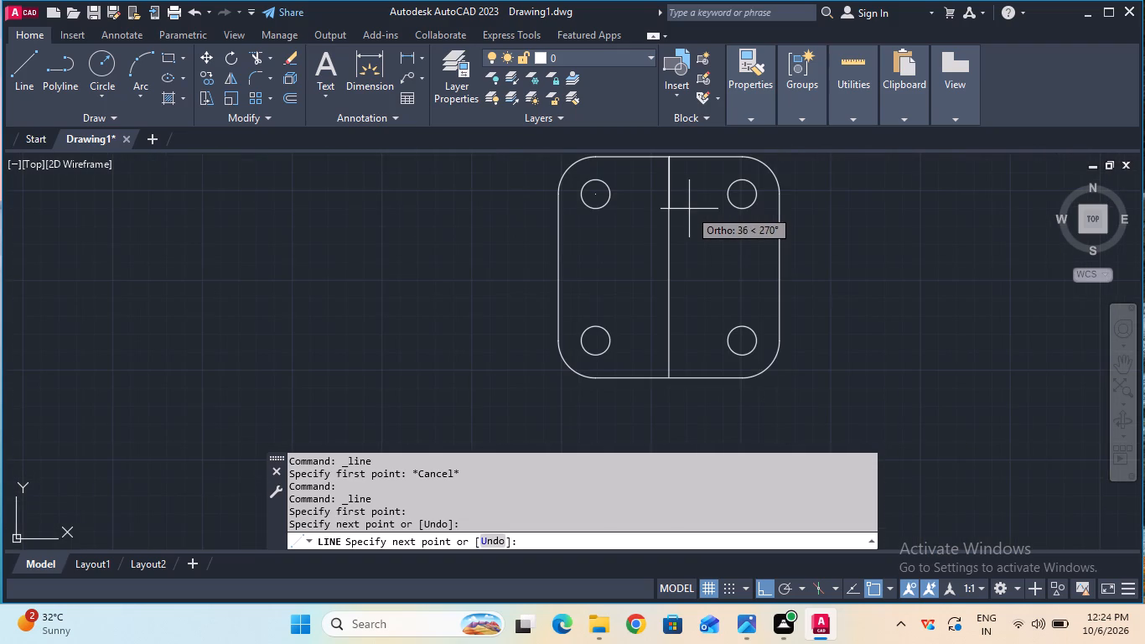
{"action": "key", "text": "Escape"}
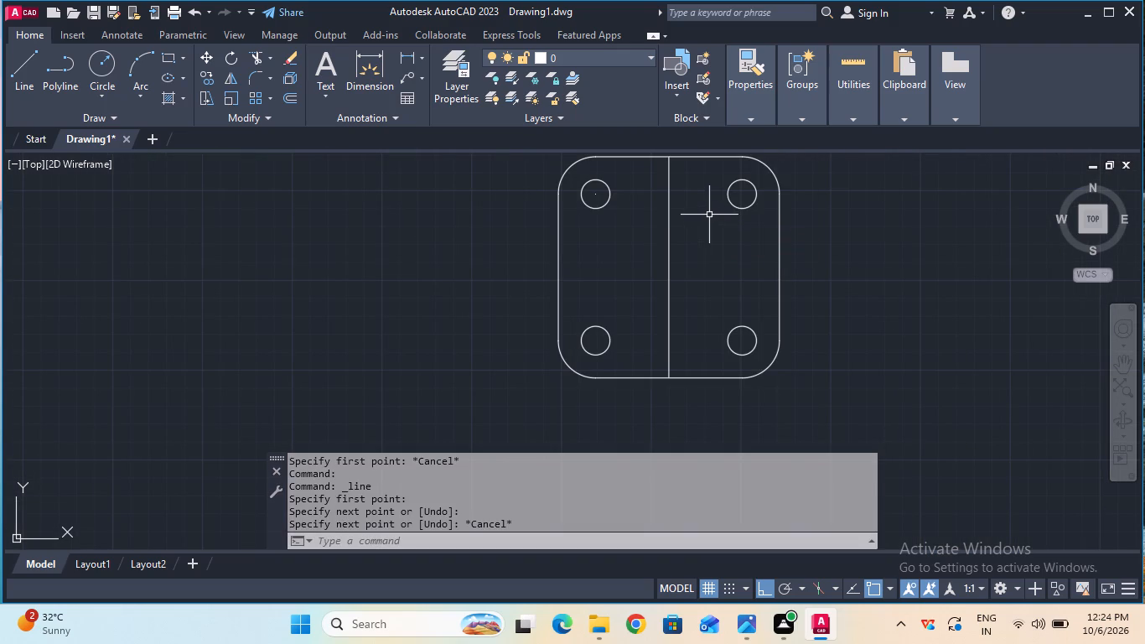
Draw a horizontal centerline between the midpoints of the square's left and right edges.
{"action": "left_click", "coordinate": [35, 73]}
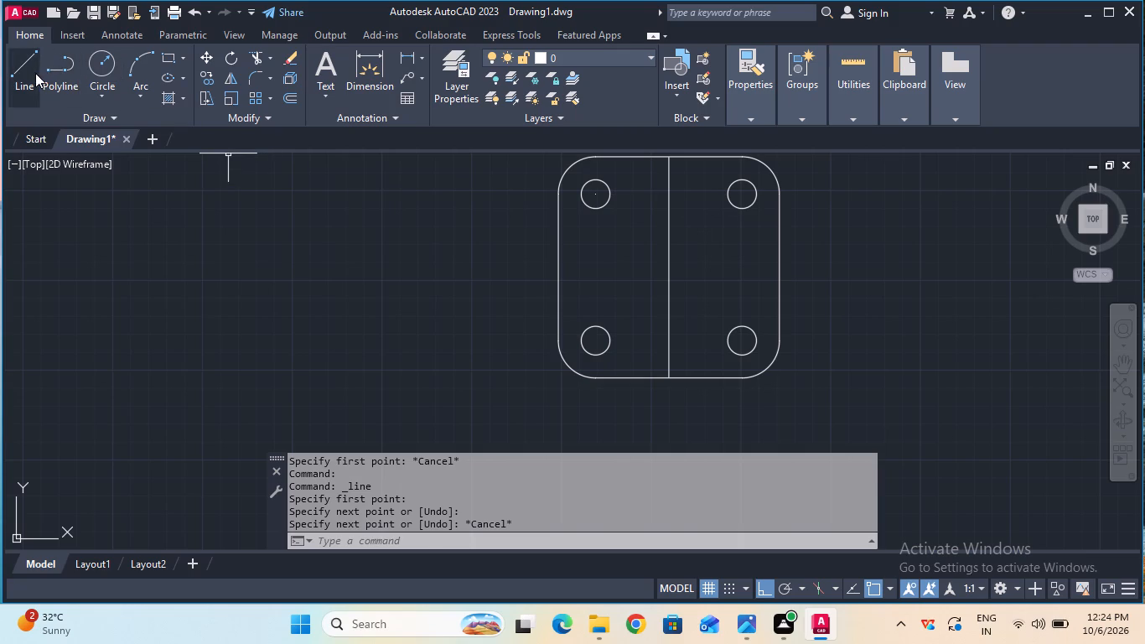
{"action": "left_click", "coordinate": [560, 267]}
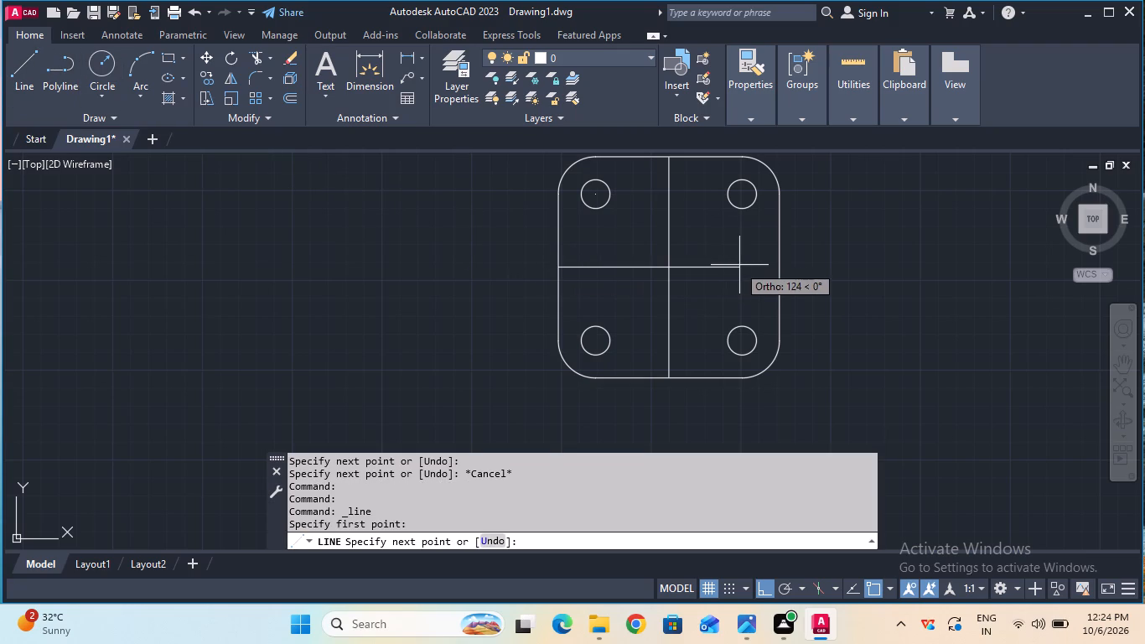
{"action": "left_click", "coordinate": [777, 267]}
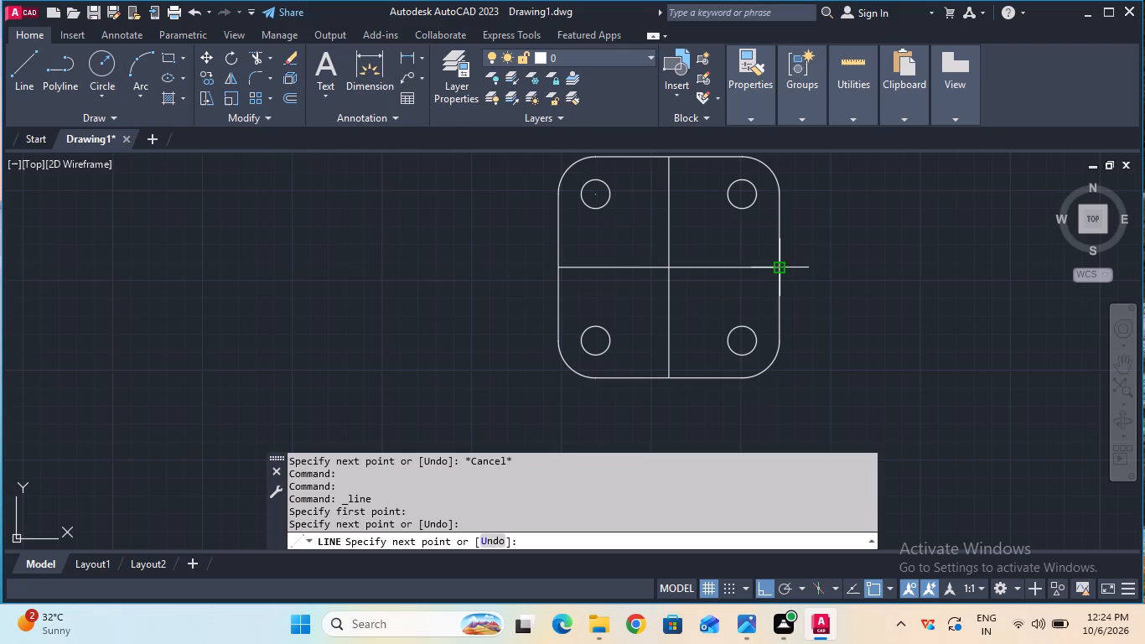
{"action": "key", "text": "Escape"}
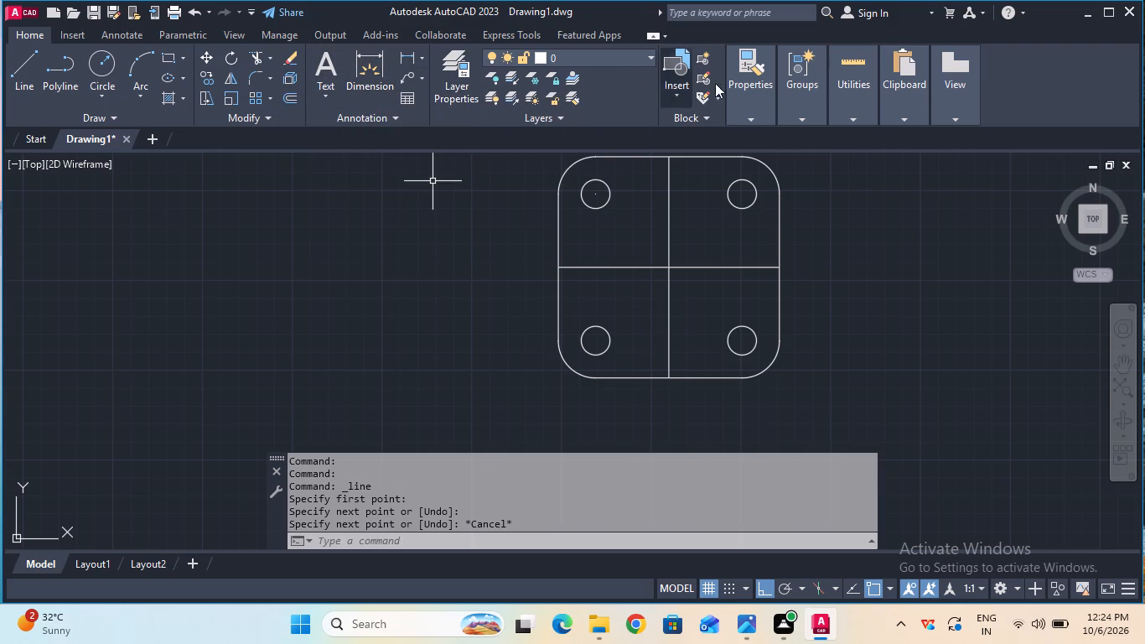
Switch the current linetype from CENTER to a solid one and draw a 14 mm radius circle at the centerlines' intersection.
{"action": "left_click", "coordinate": [749, 101]}
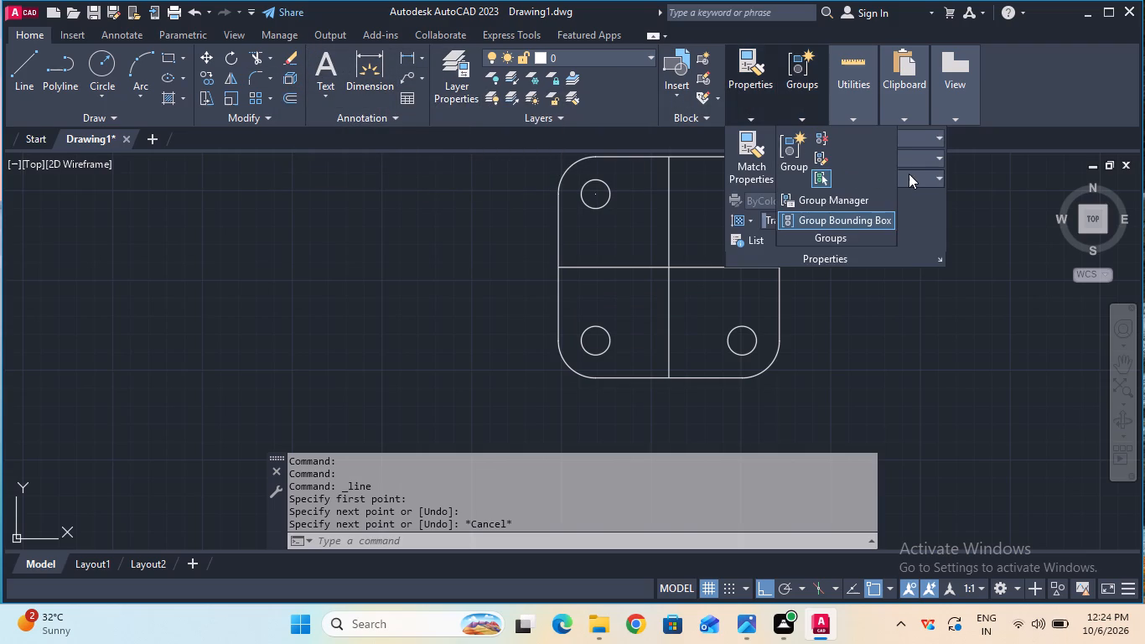
{"action": "double_click", "coordinate": [910, 174]}
{"action": "left_click", "coordinate": [910, 175]}
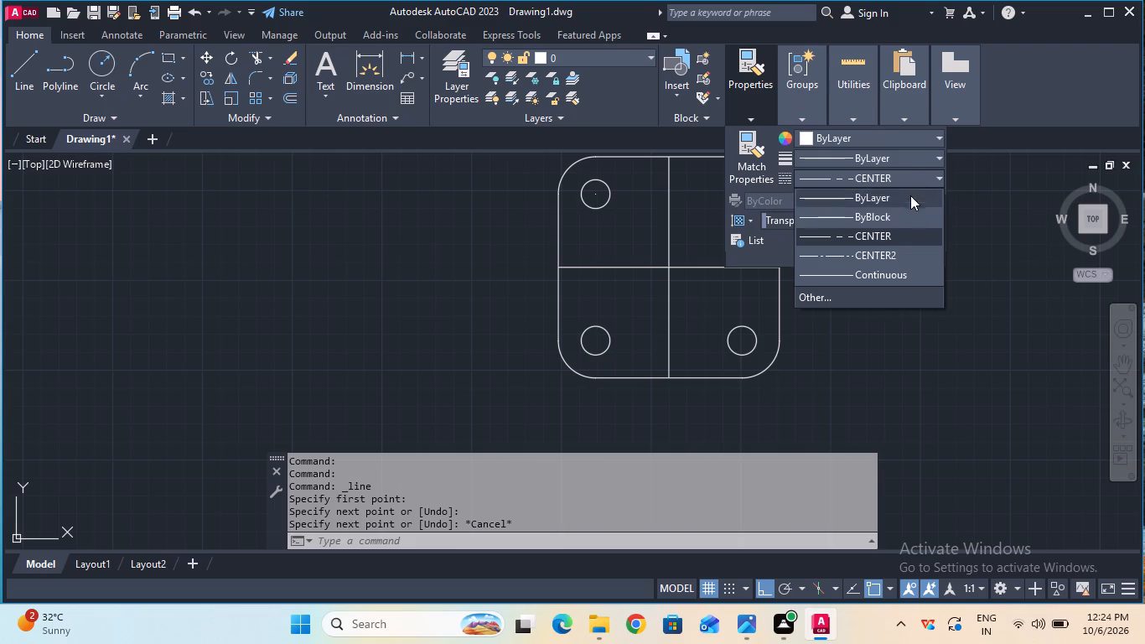
{"action": "double_click", "coordinate": [909, 210]}
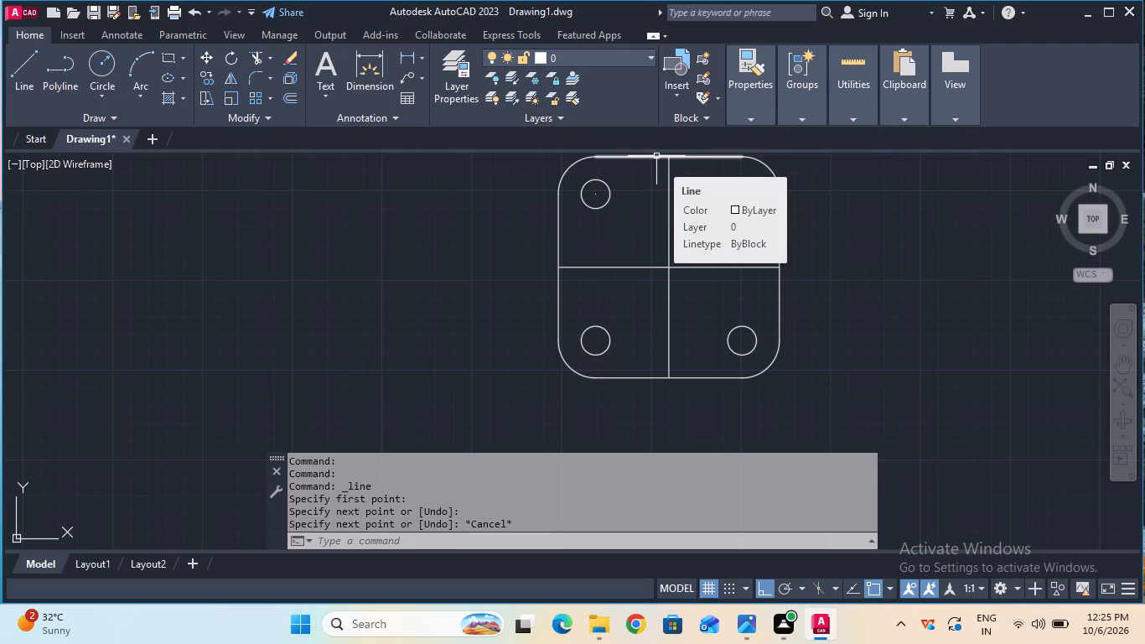
{"action": "double_click", "coordinate": [97, 66]}
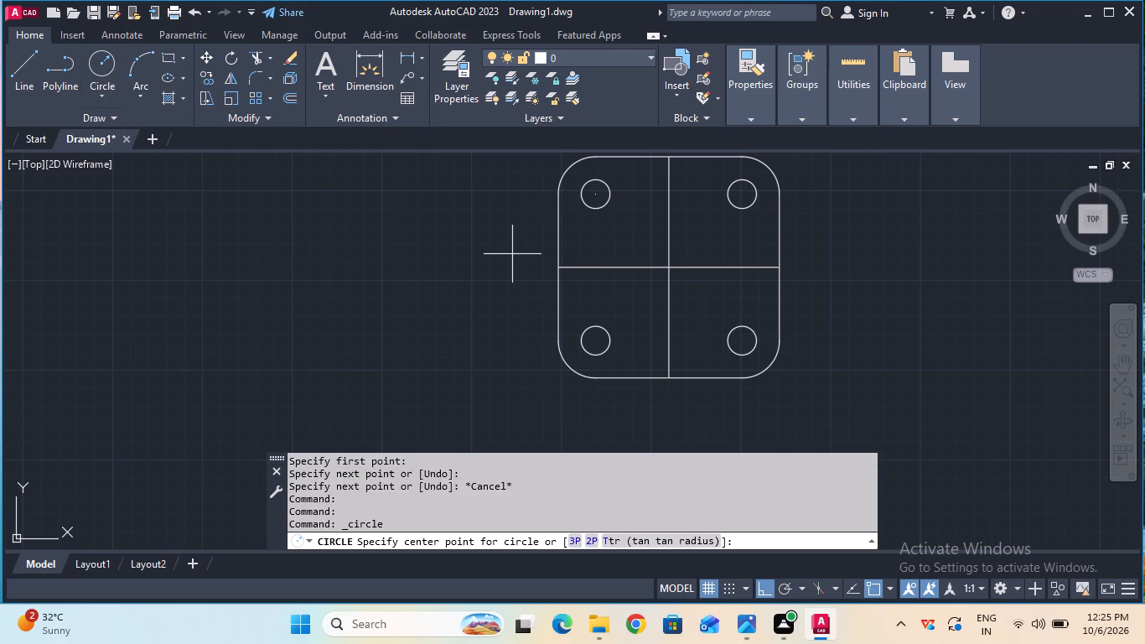
{"action": "left_click", "coordinate": [665, 268]}
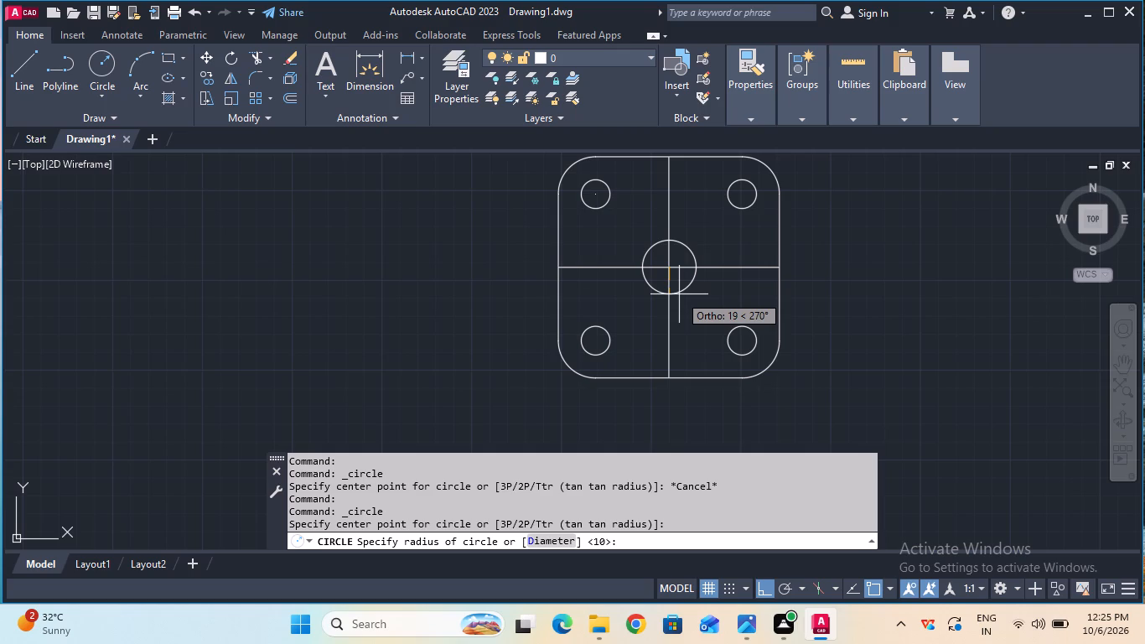
{"action": "type", "text": "14"}
{"action": "key", "text": "Return"}
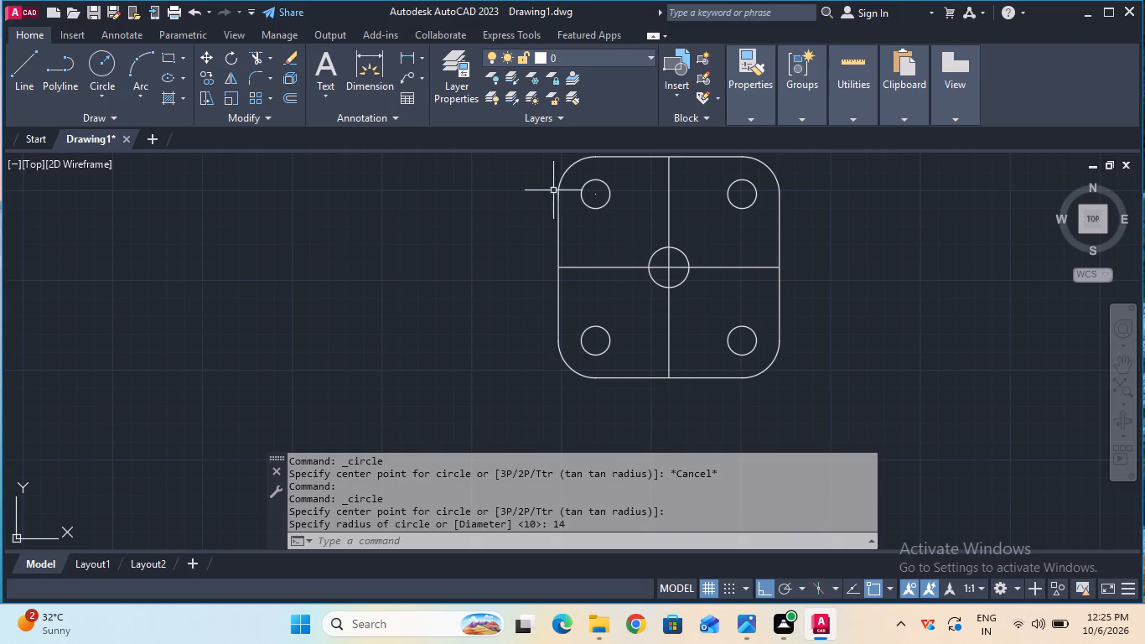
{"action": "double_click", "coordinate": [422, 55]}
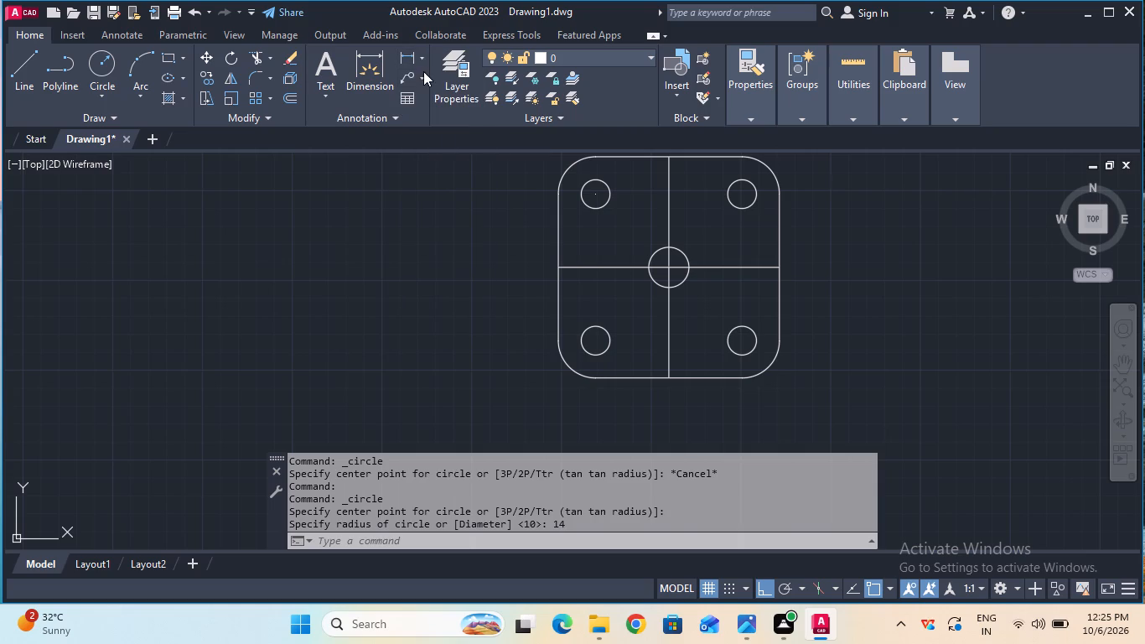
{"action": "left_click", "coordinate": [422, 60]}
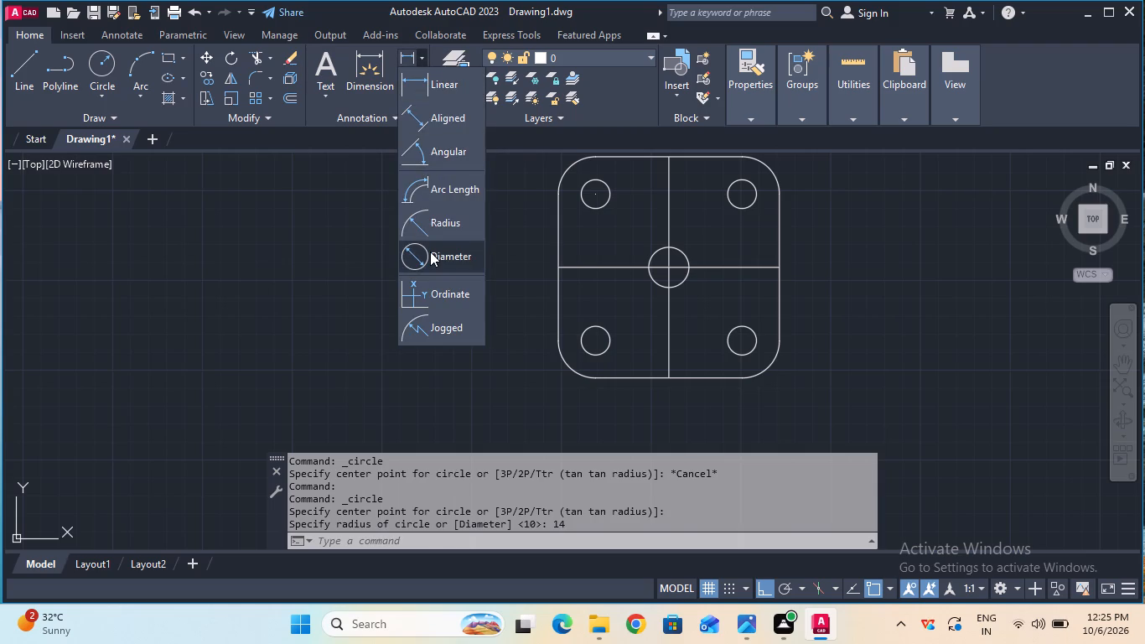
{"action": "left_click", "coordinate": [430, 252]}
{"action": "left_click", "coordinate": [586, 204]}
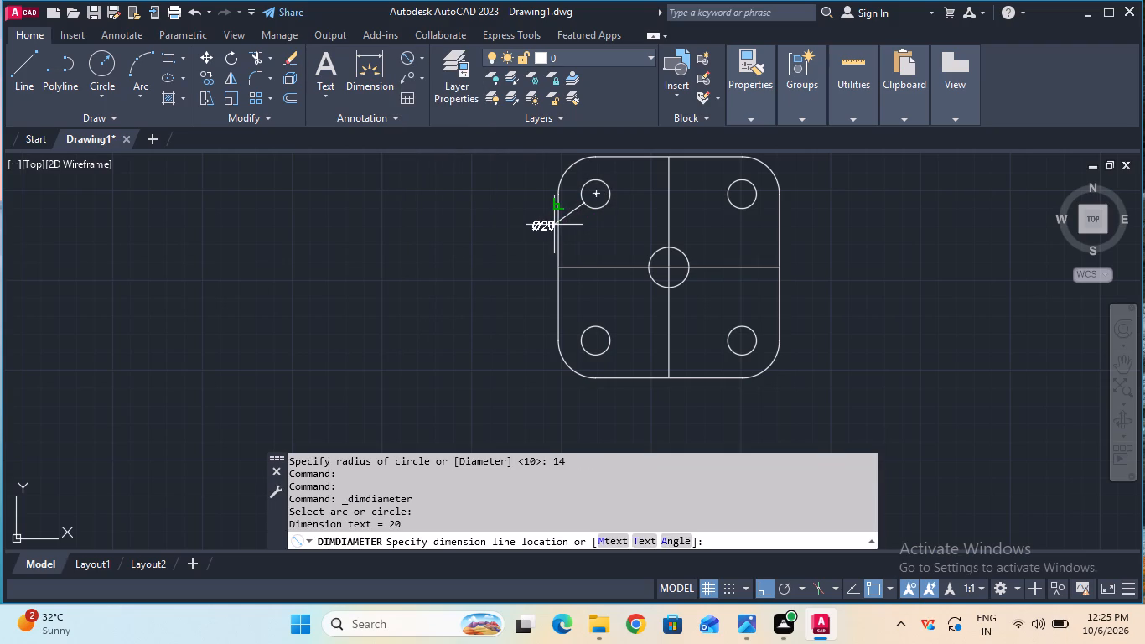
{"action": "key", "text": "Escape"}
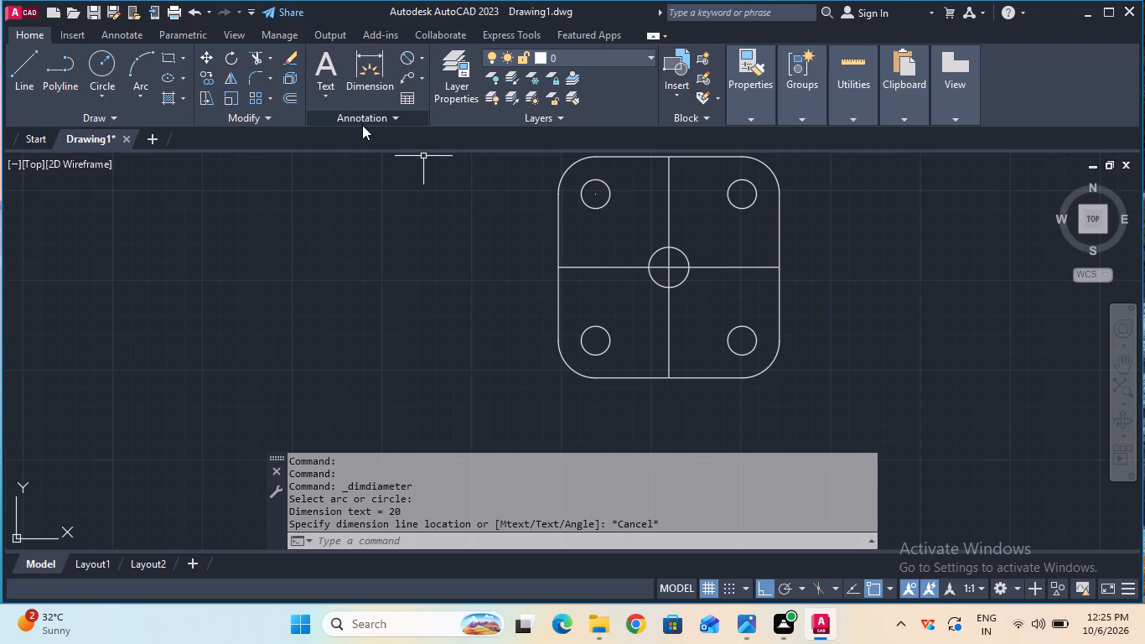
Draw a circle of 20 mm radius concentric with the 14 mm radius circle at the square's centre.
{"action": "double_click", "coordinate": [107, 71]}
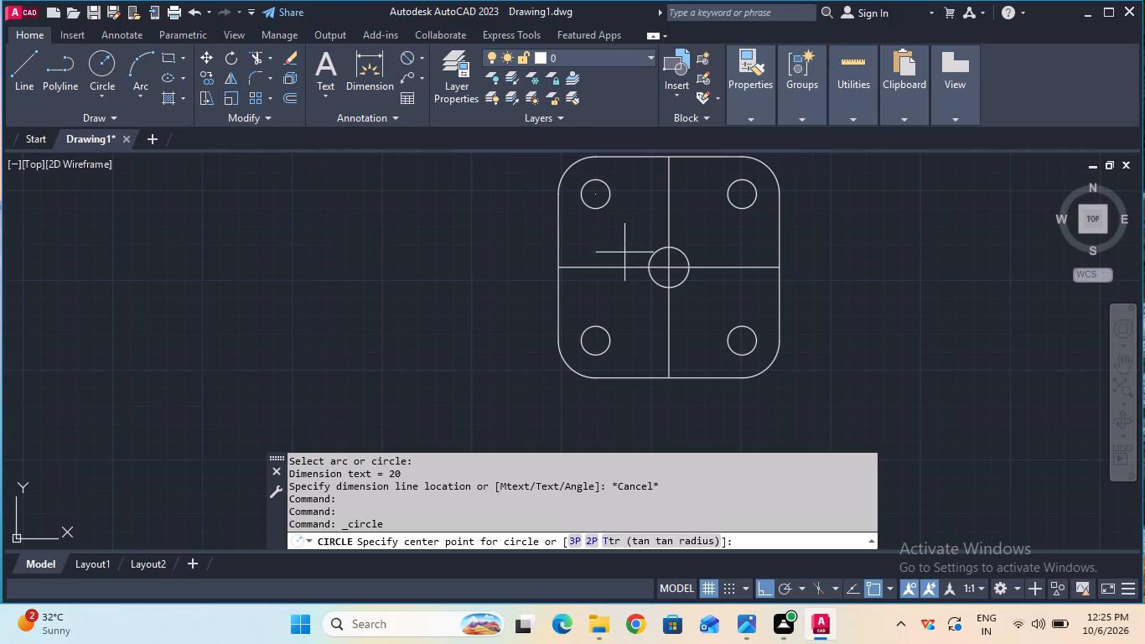
{"action": "left_click", "coordinate": [669, 267]}
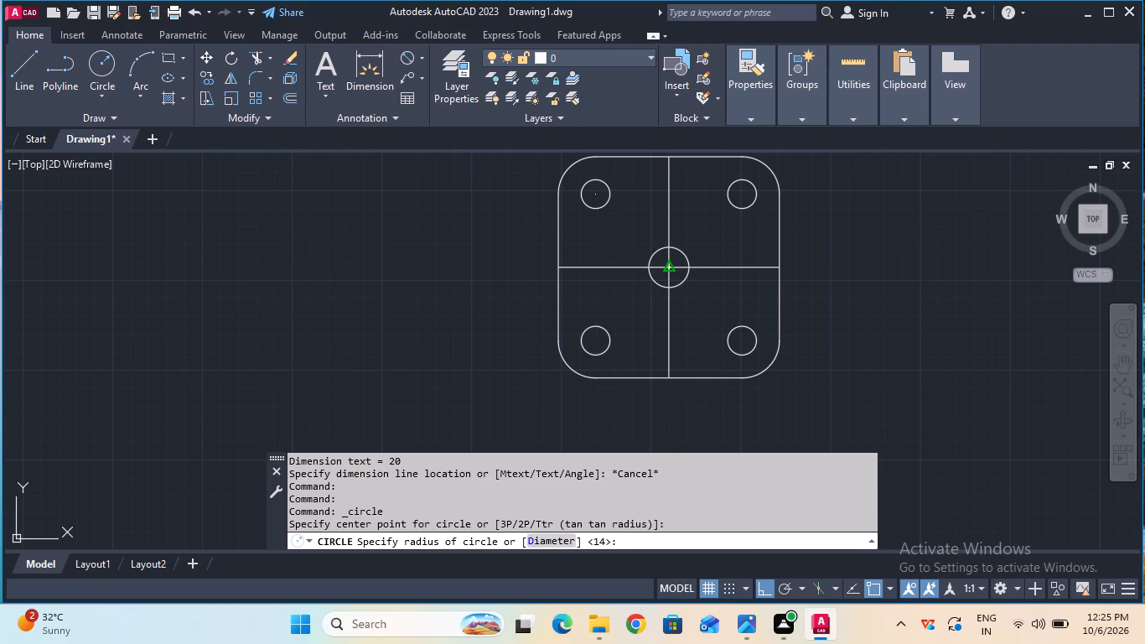
{"action": "key", "text": "2"}
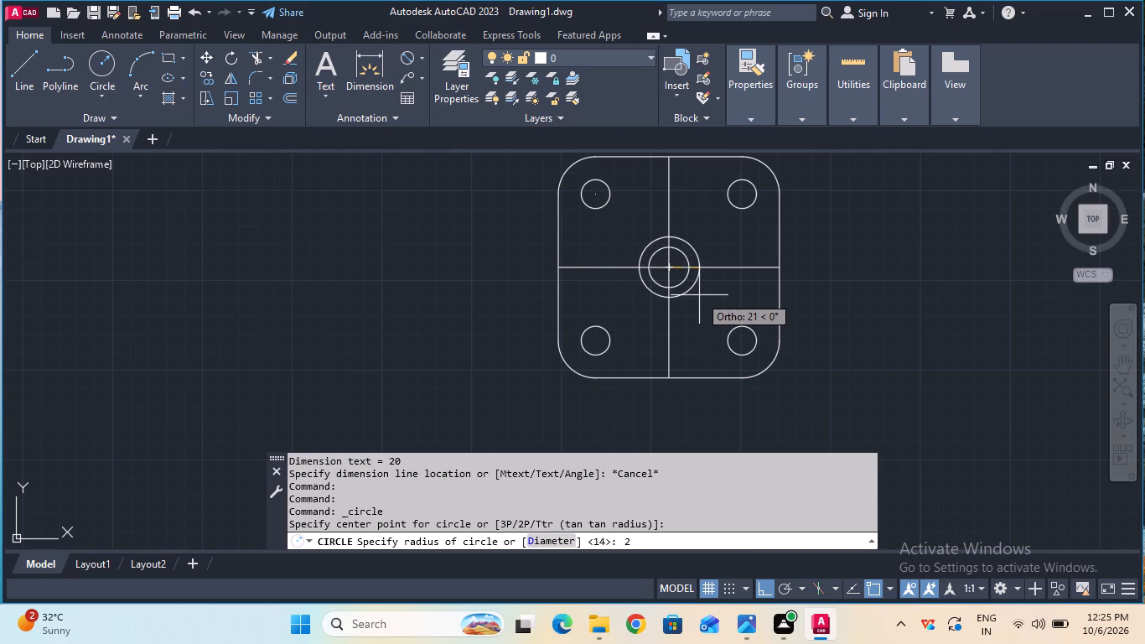
{"action": "key", "text": "0"}
{"action": "key", "text": "Return"}
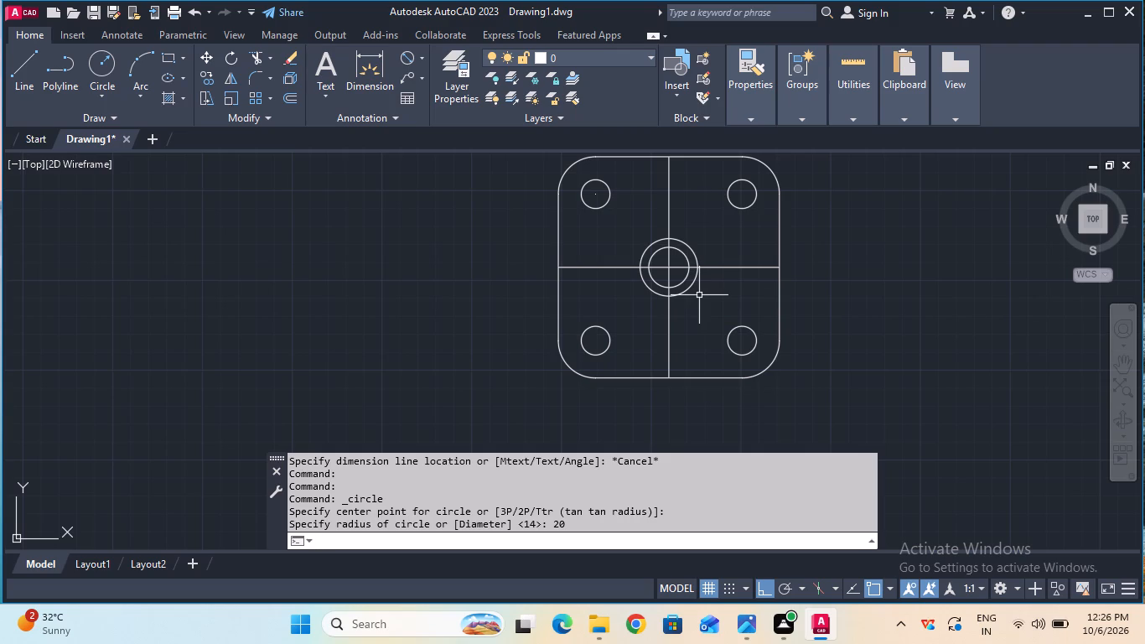
Erase the 20 mm radius circle around the square's centre.
{"action": "left_click", "coordinate": [649, 245]}
{"action": "key", "text": "Delete"}
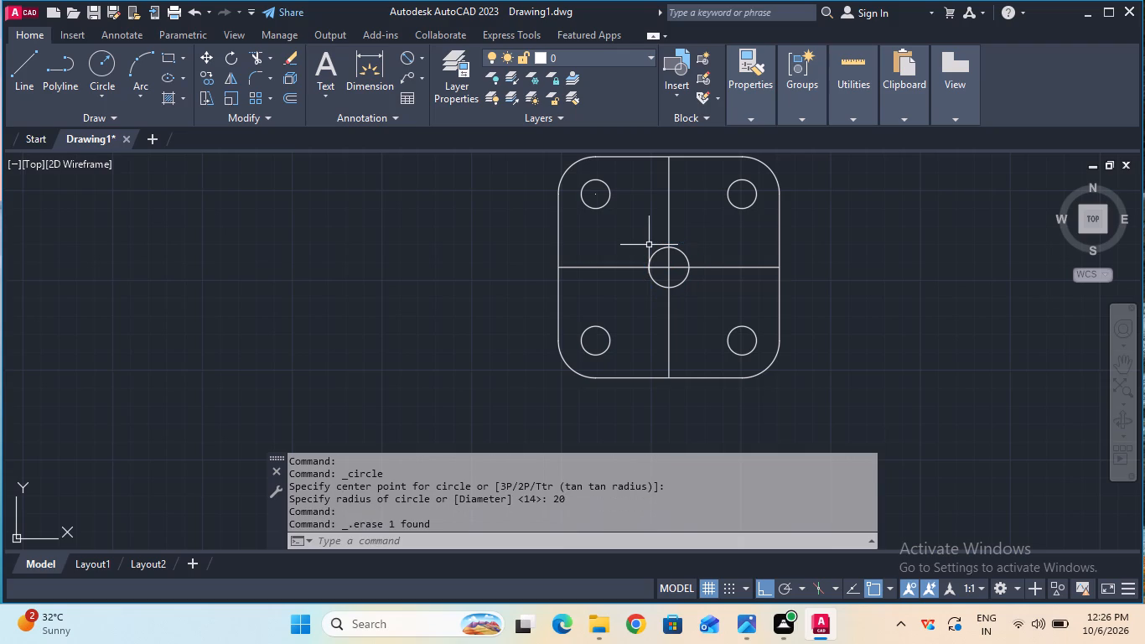
Check the diameter of the remaining central circle with the Diameter dimension, without placing it.
{"action": "left_click", "coordinate": [406, 55]}
{"action": "left_click", "coordinate": [661, 247]}
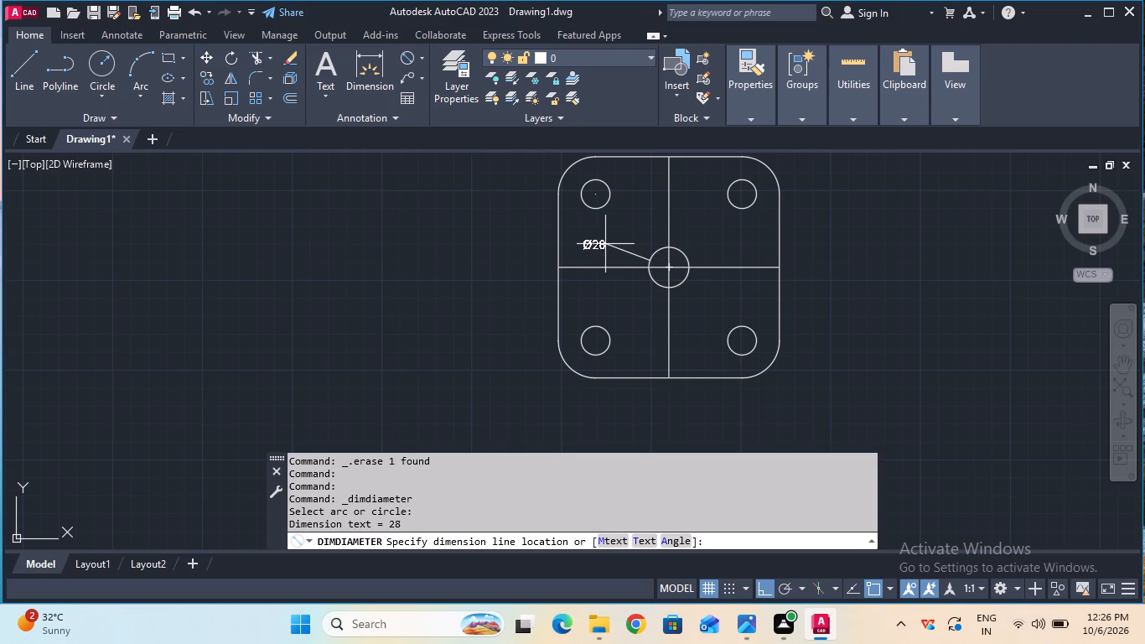
{"action": "key", "text": "Escape"}
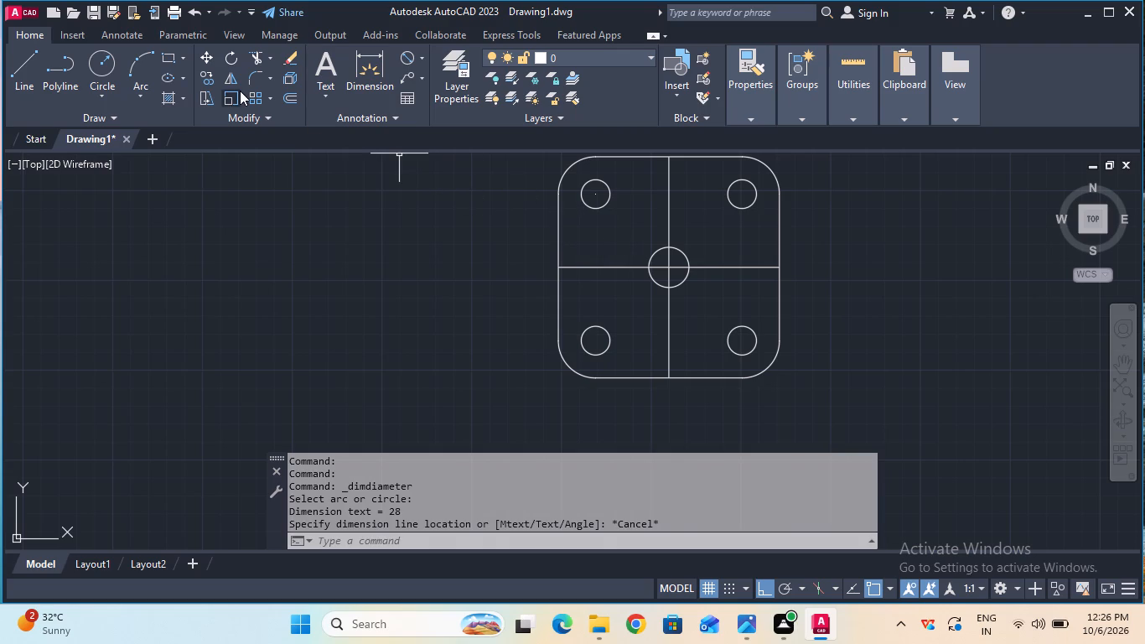
Draw a circle of 19 mm radius concentric with the 14 mm radius circle at the square's centre.
{"action": "left_click", "coordinate": [96, 55]}
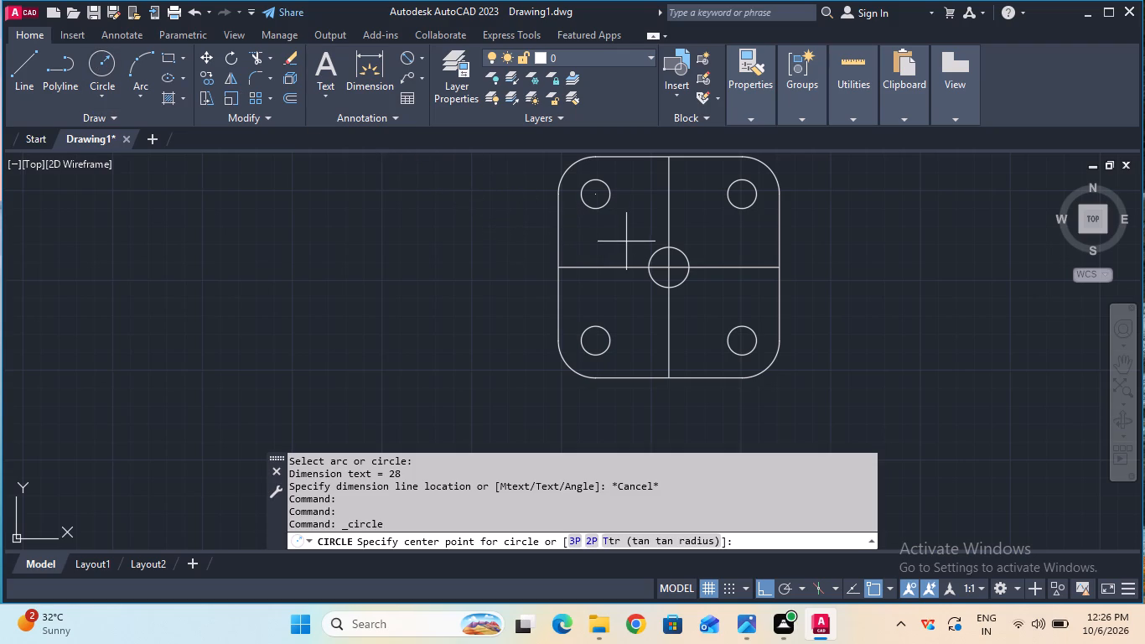
{"action": "left_click", "coordinate": [674, 271]}
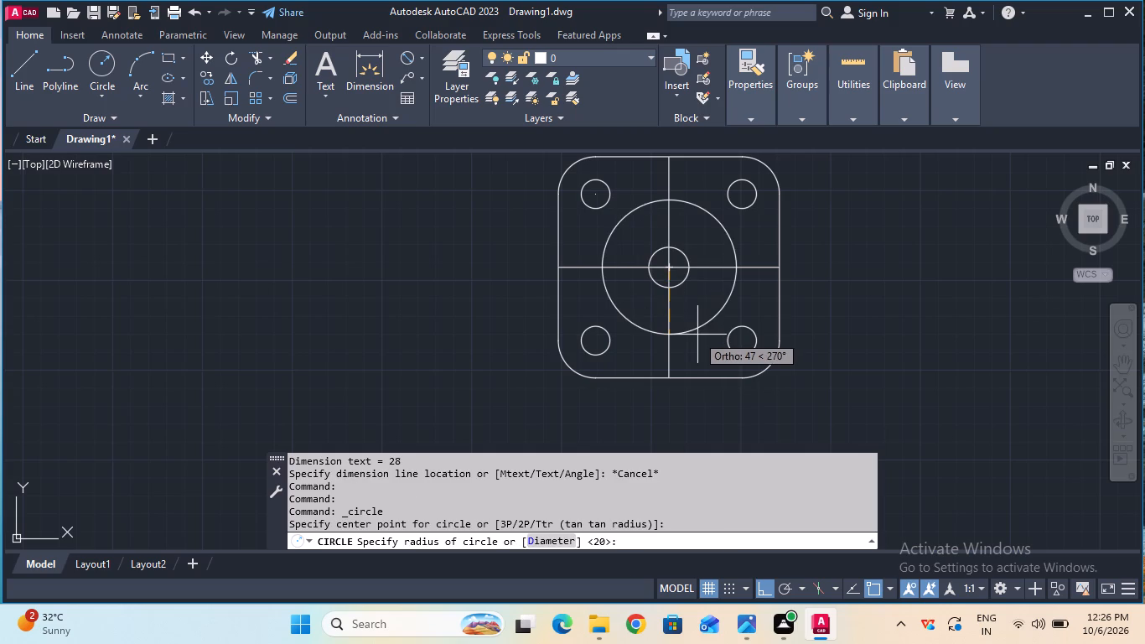
{"action": "type", "text": "19"}
{"action": "key", "text": "Return"}
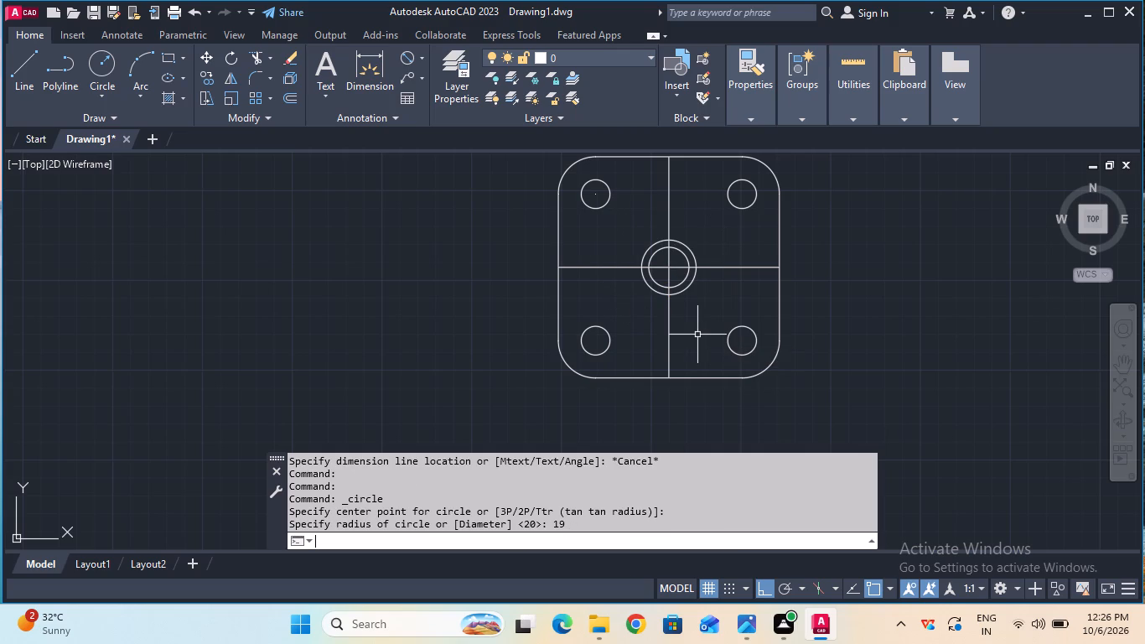
{"action": "key", "text": "Escape"}
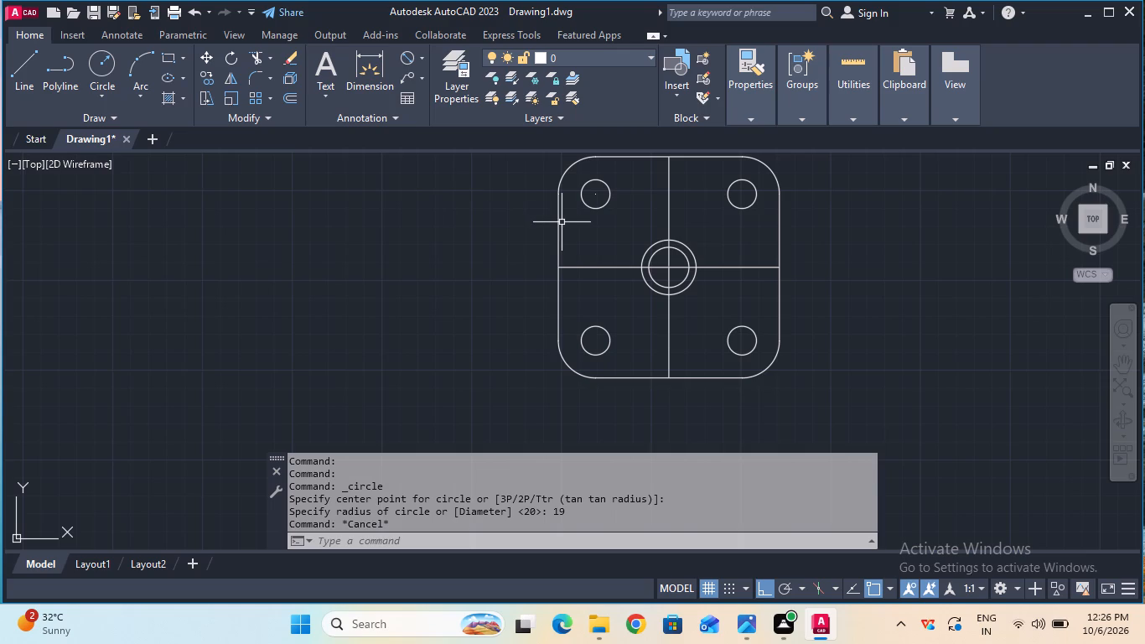
Offset the vertical centerline 31 mm to both the left and right sides.
{"action": "scroll", "coordinate": [654, 279], "scroll_direction": "up", "scroll_amount": 3, "text": "ctrl"}
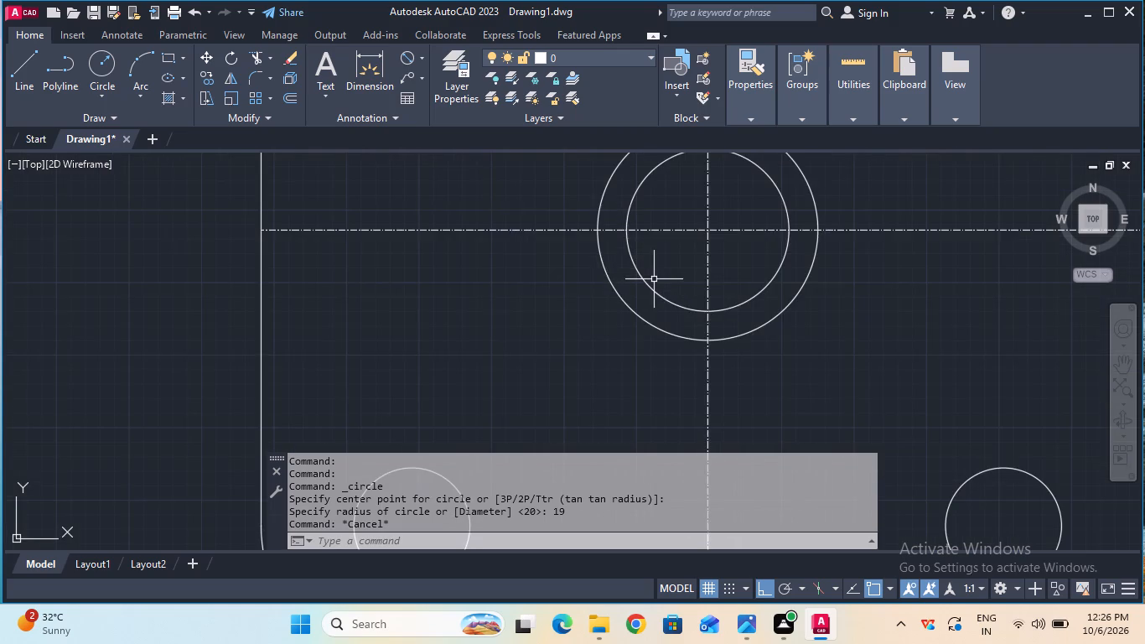
{"action": "scroll", "coordinate": [654, 279], "scroll_direction": "down", "scroll_amount": 2, "text": "ctrl"}
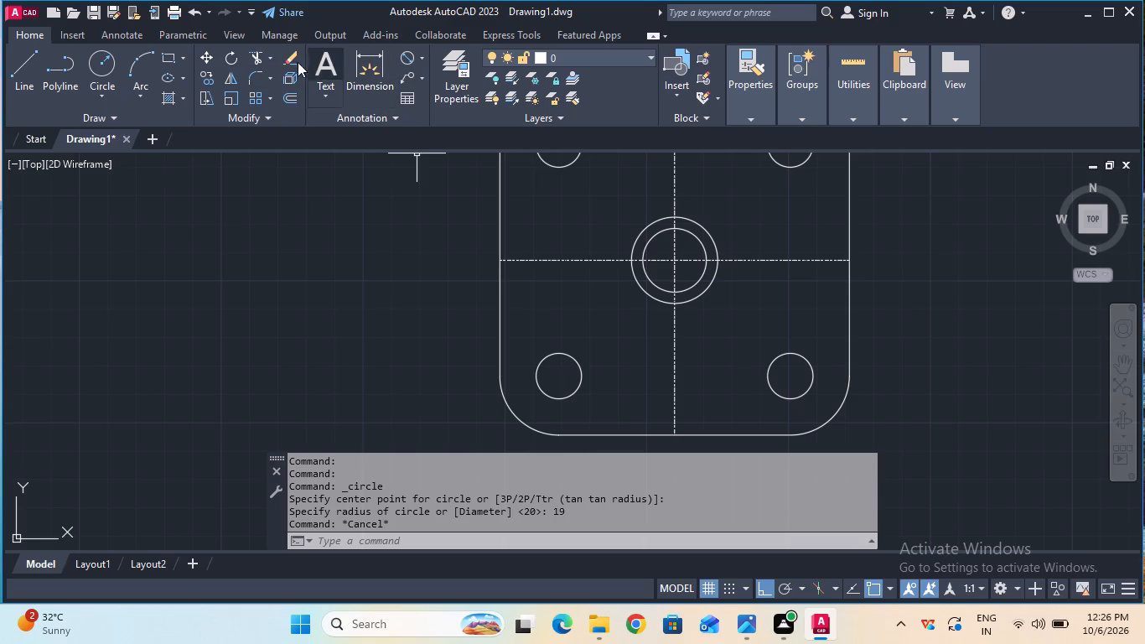
{"action": "double_click", "coordinate": [286, 97]}
{"action": "double_click", "coordinate": [676, 258]}
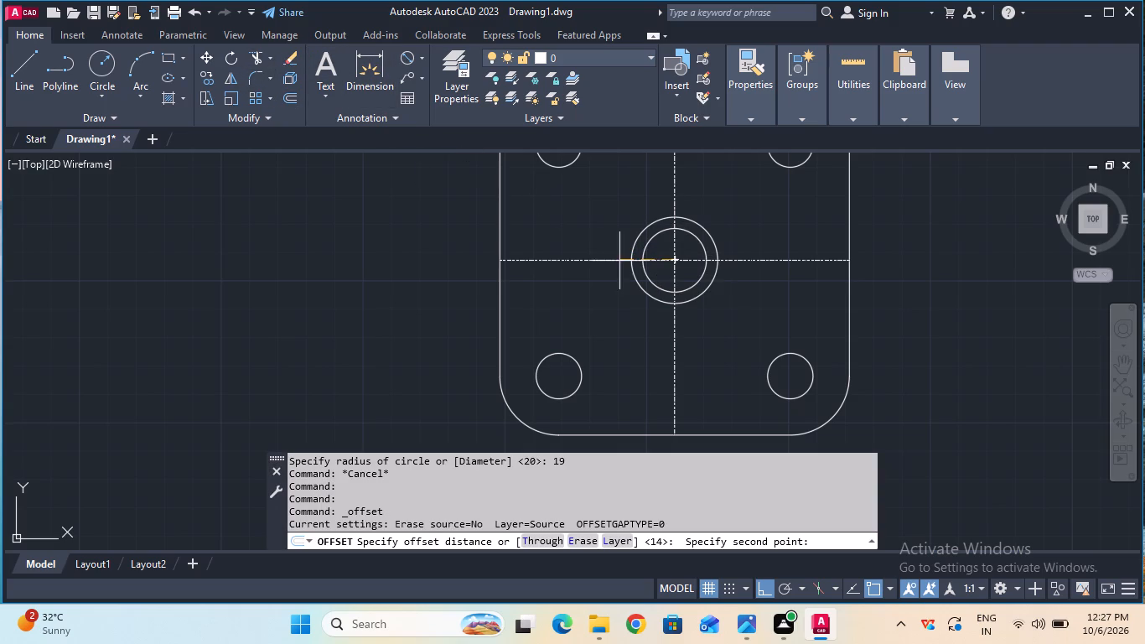
{"action": "type", "text": "31"}
{"action": "key", "text": "Return"}
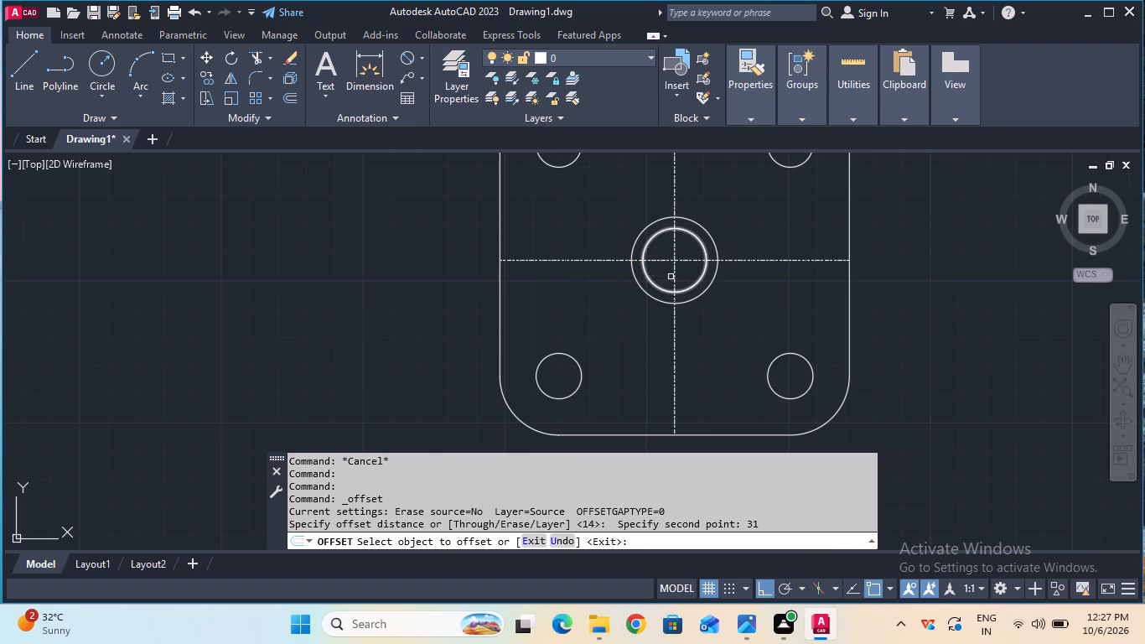
{"action": "left_click", "coordinate": [673, 276]}
{"action": "left_click", "coordinate": [644, 273]}
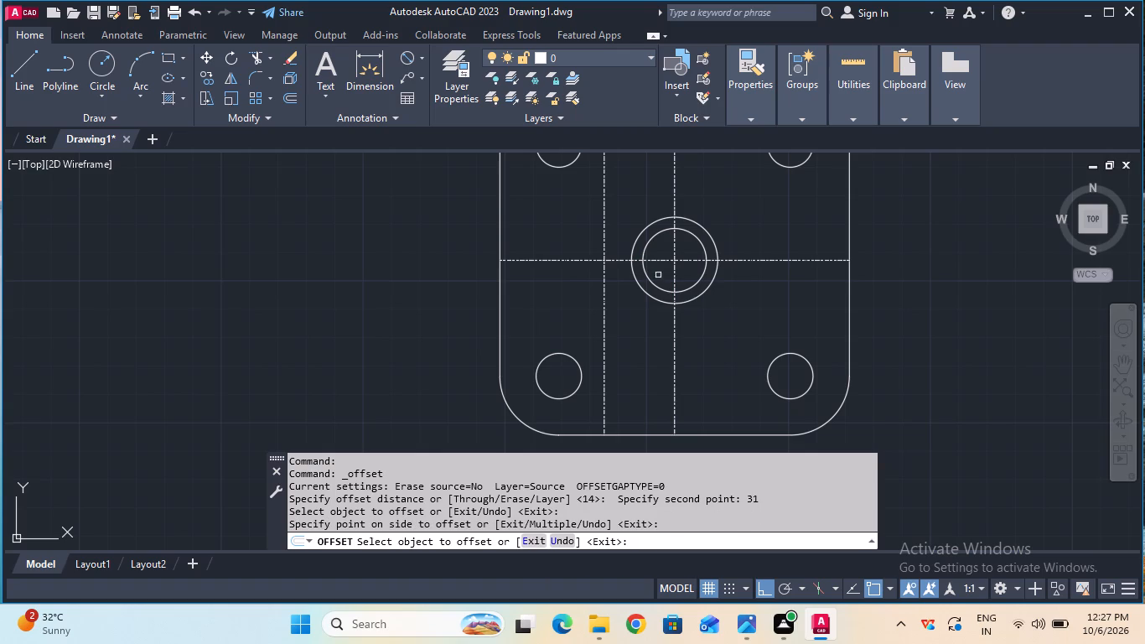
{"action": "left_click", "coordinate": [674, 276]}
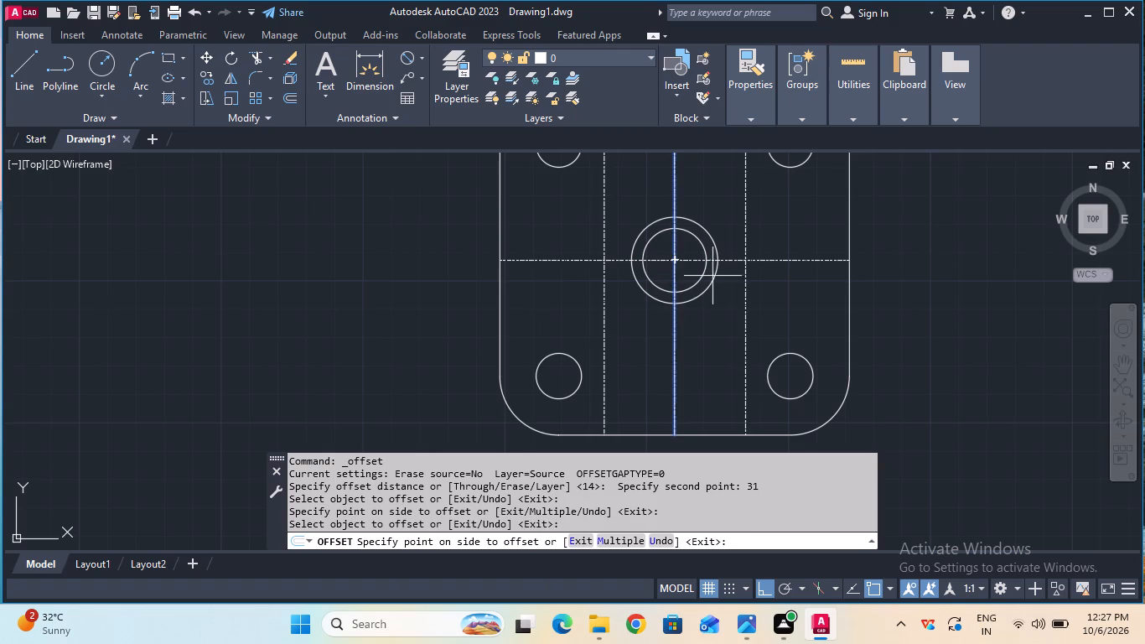
{"action": "left_click", "coordinate": [719, 276]}
{"action": "key", "text": "Escape"}
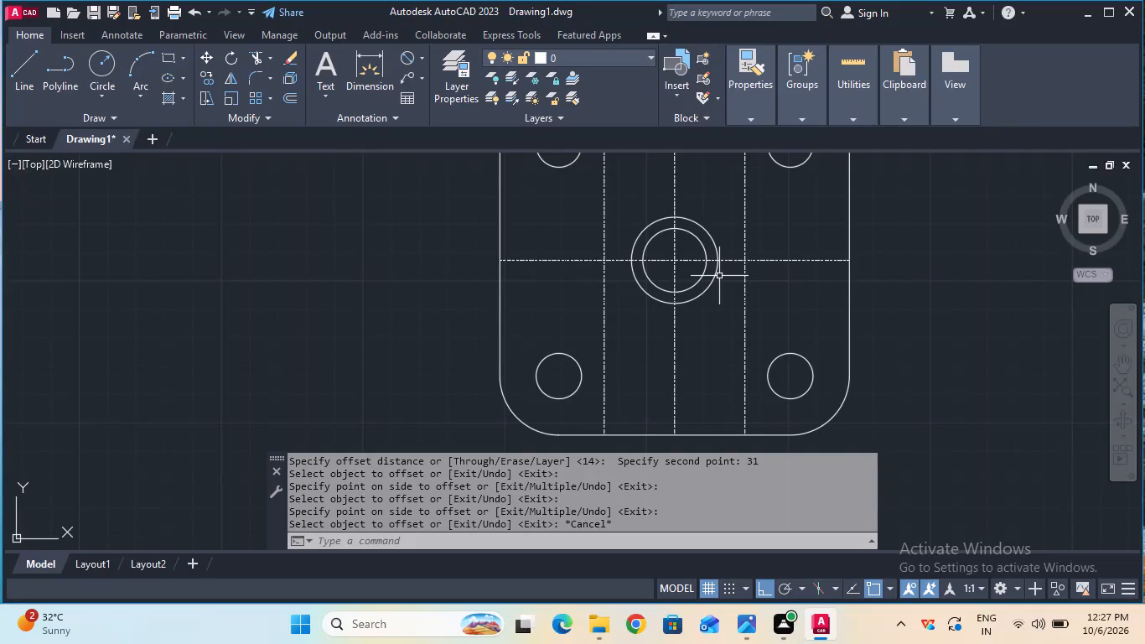
{"action": "key", "text": "Escape"}
Draw a 9 mm vertical line upward from the intersection of the left offset line and the horizontal centerline.
{"action": "scroll", "coordinate": [769, 321], "scroll_direction": "down", "scroll_amount": 2, "text": "ctrl"}
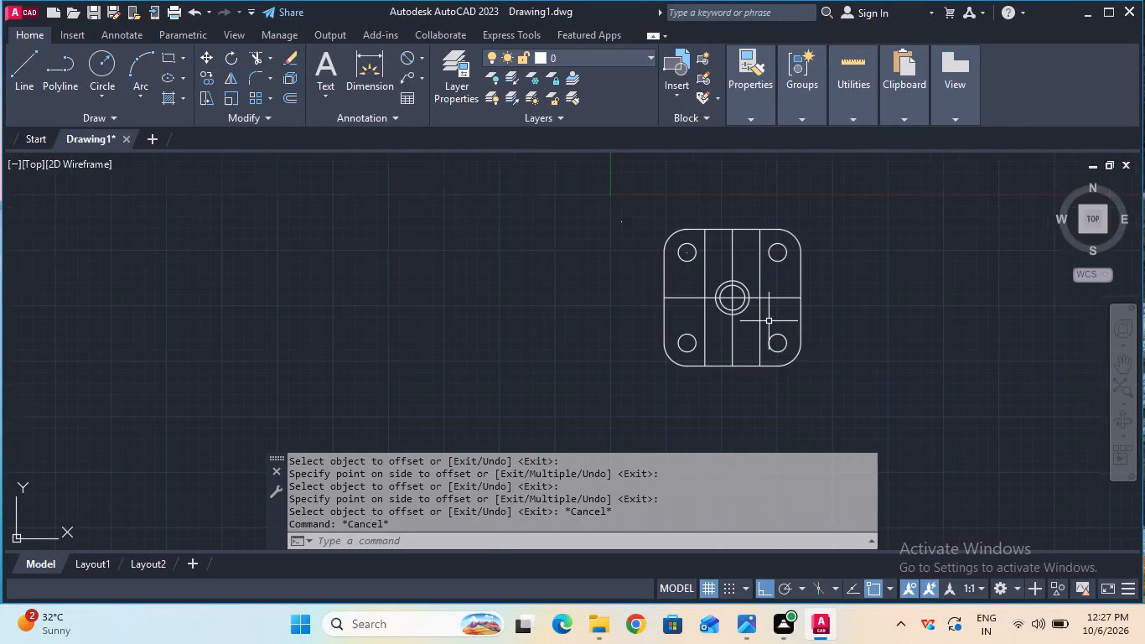
{"action": "double_click", "coordinate": [1116, 366]}
{"action": "left_click_drag", "start_coordinate": [834, 327], "coordinate": [814, 386]}
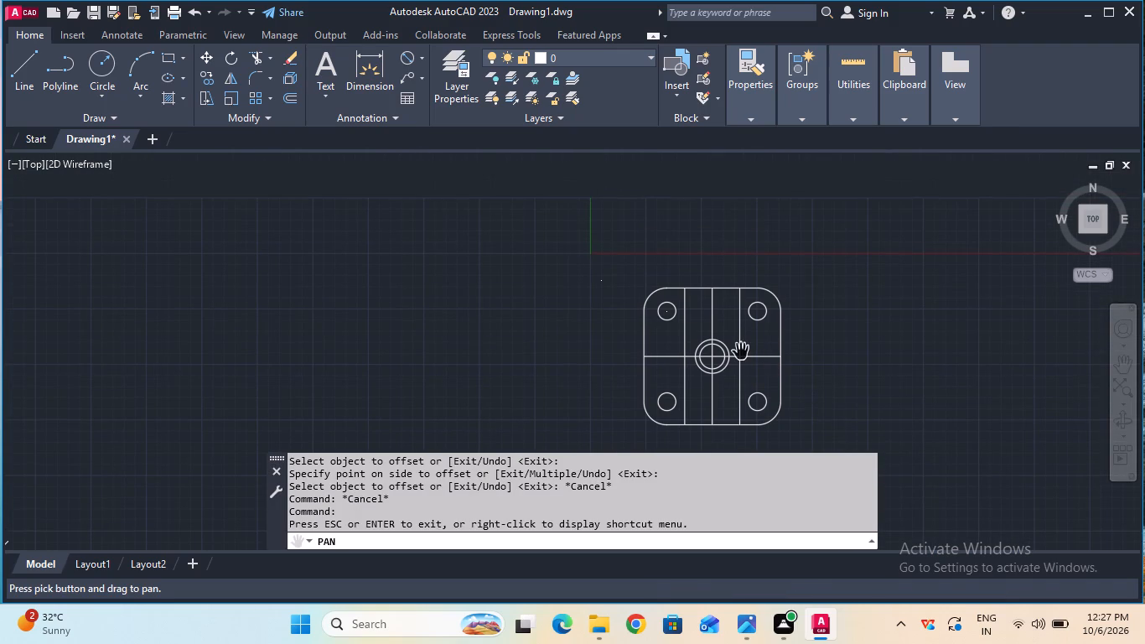
{"action": "scroll", "coordinate": [740, 352], "scroll_direction": "up", "scroll_amount": 2, "text": "ctrl"}
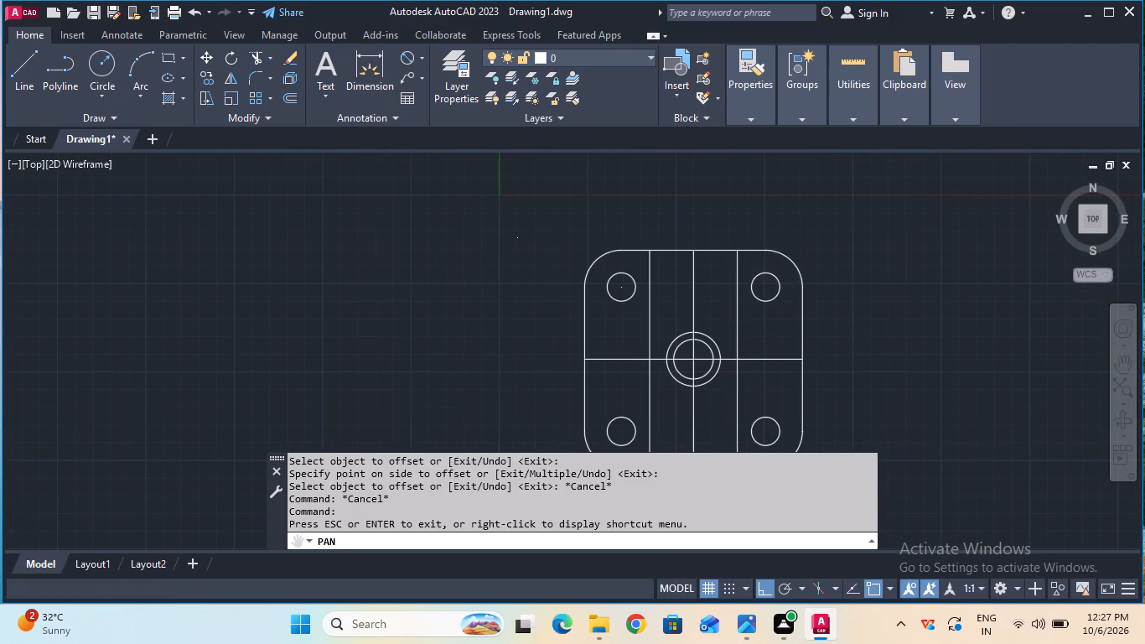
{"action": "key", "text": "Escape"}
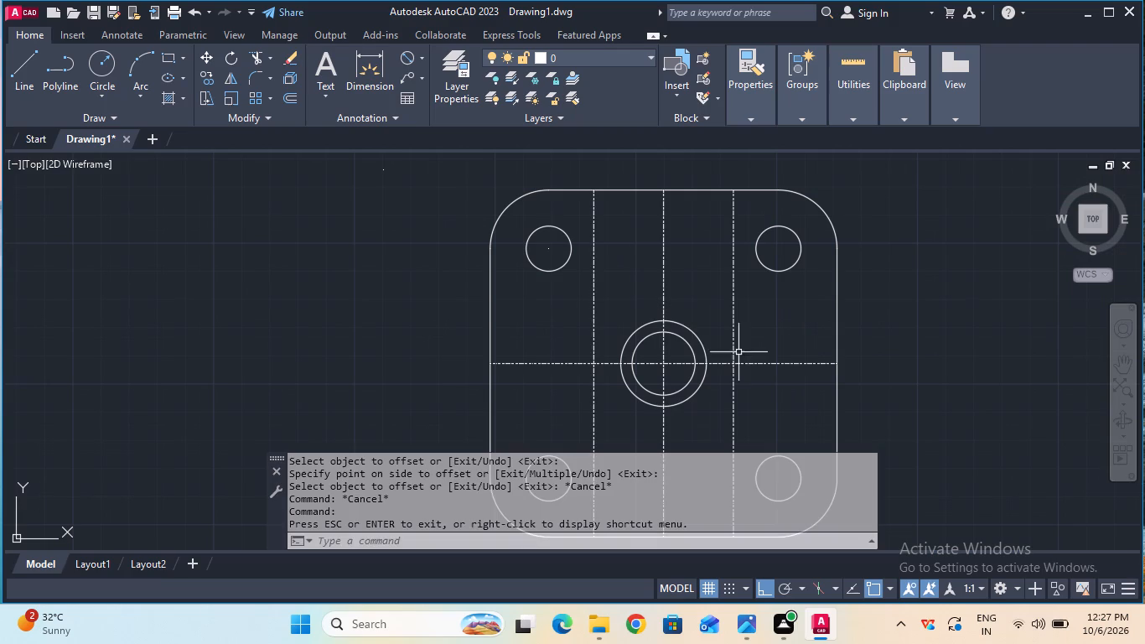
{"action": "left_click", "coordinate": [24, 88]}
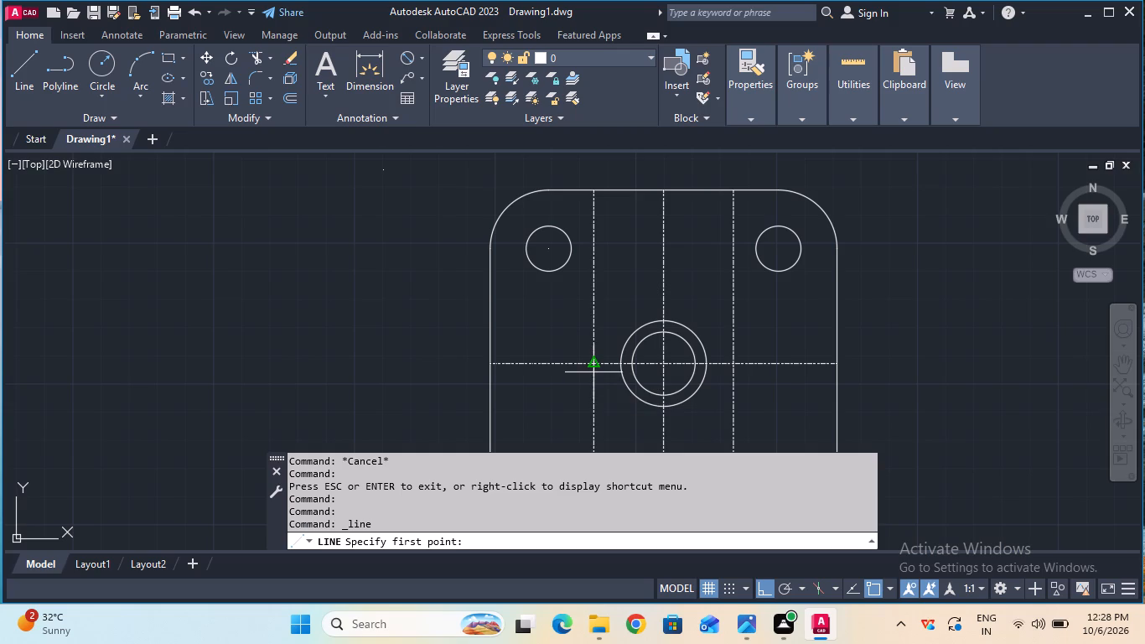
{"action": "left_click", "coordinate": [593, 363]}
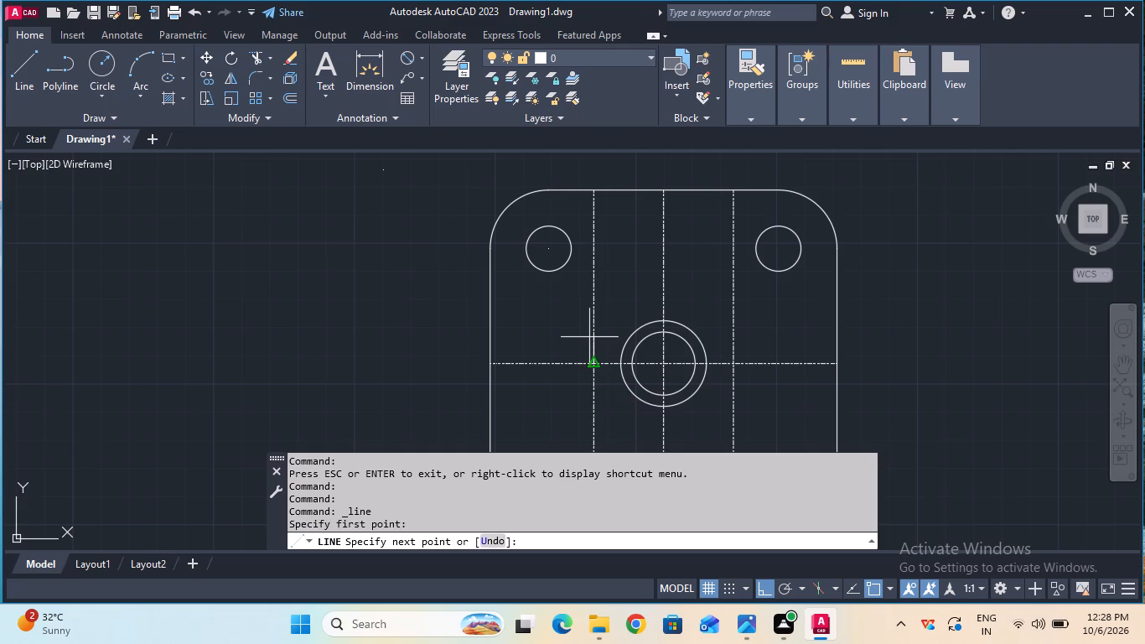
{"action": "key", "text": "9"}
{"action": "key", "text": "Return"}
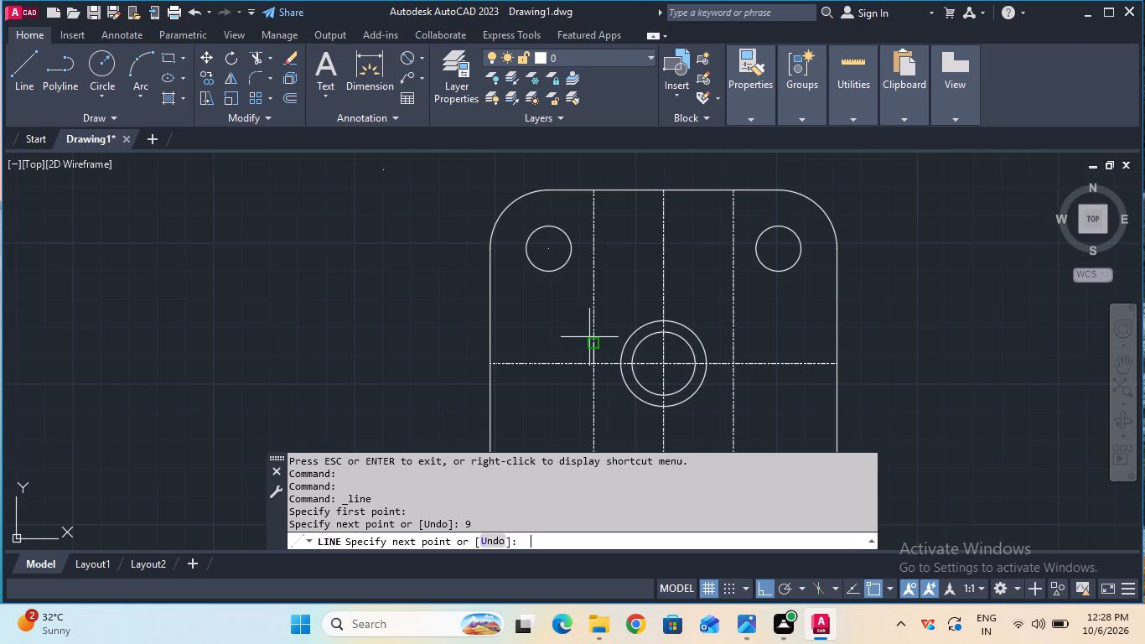
{"action": "key", "text": "Escape"}
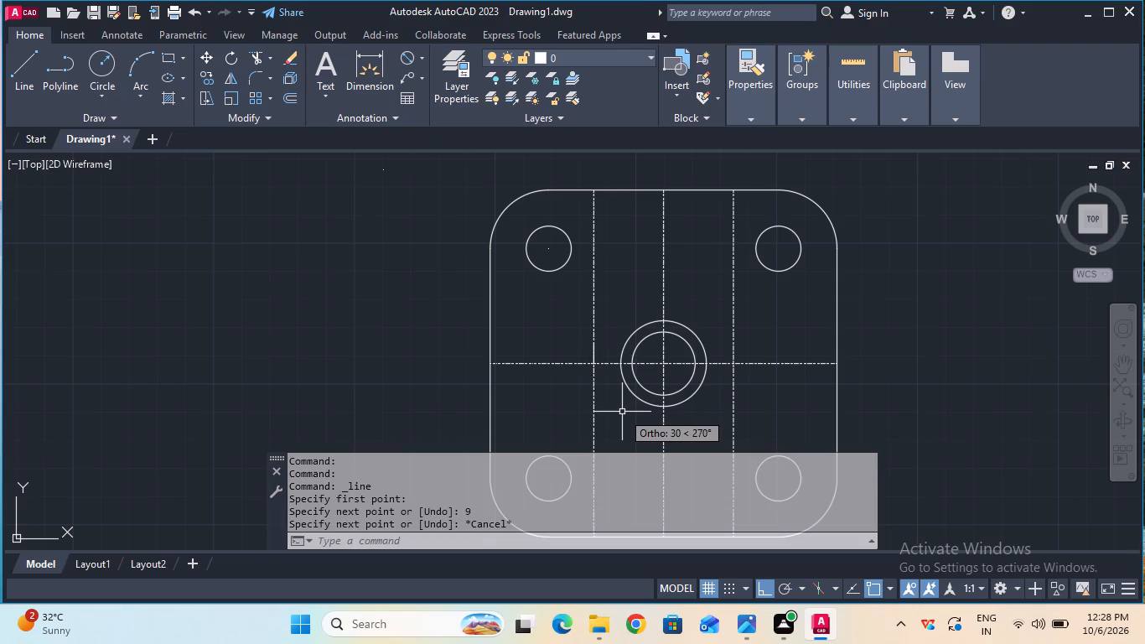
Draw a 9 mm vertical line downward from the same intersection on the left offset line.
{"action": "left_click", "coordinate": [34, 86]}
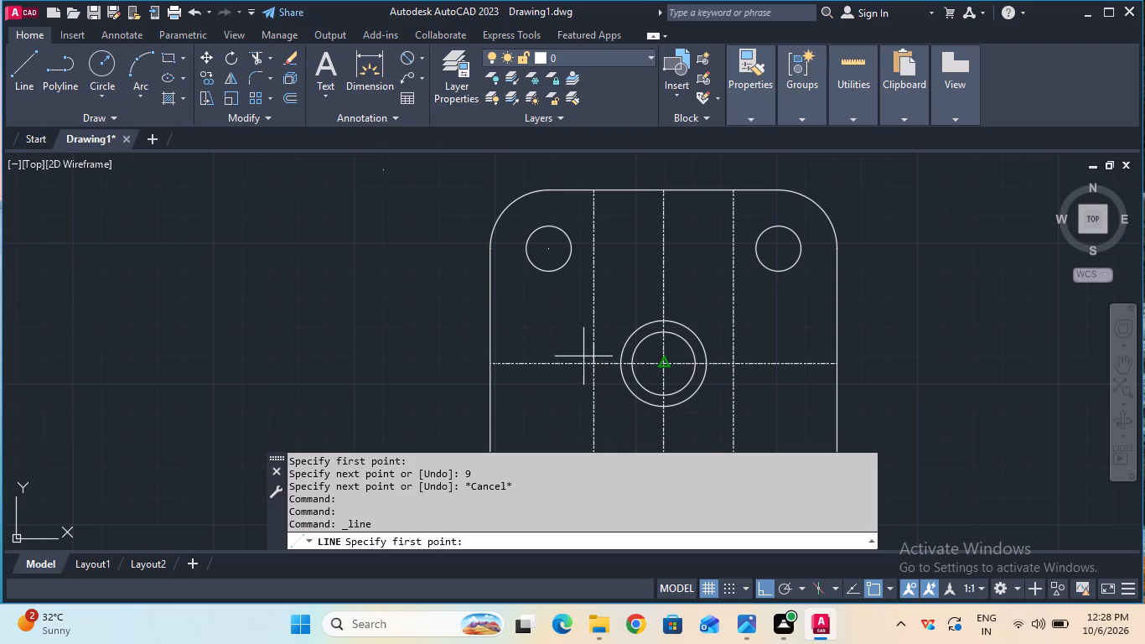
{"action": "left_click", "coordinate": [593, 363]}
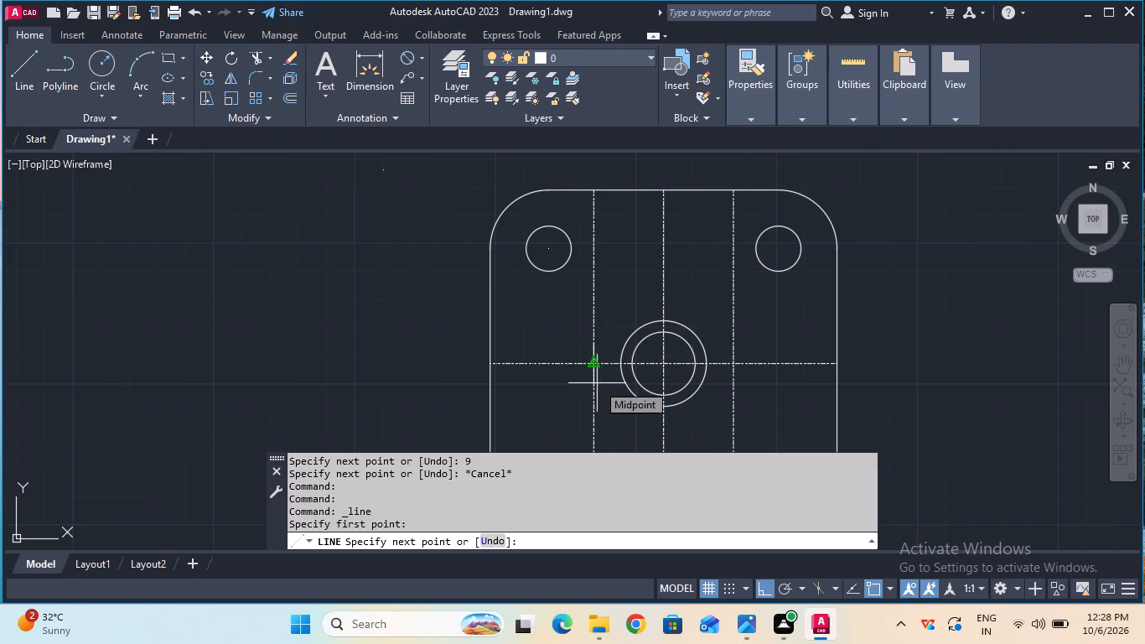
{"action": "key", "text": "9"}
{"action": "key", "text": "Return"}
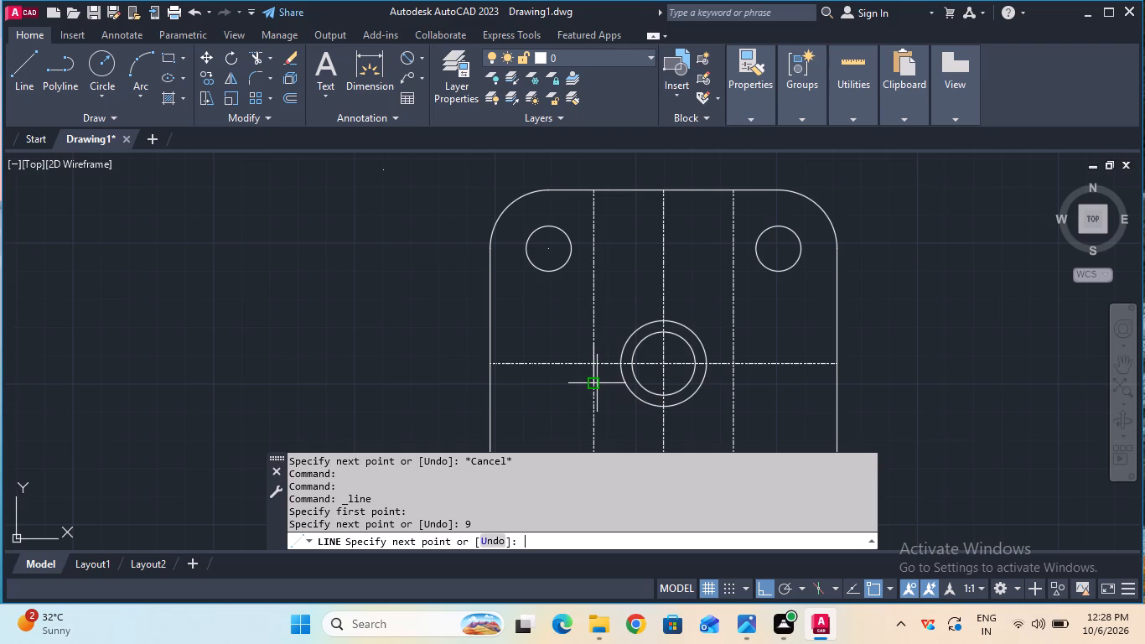
{"action": "key", "text": "Escape"}
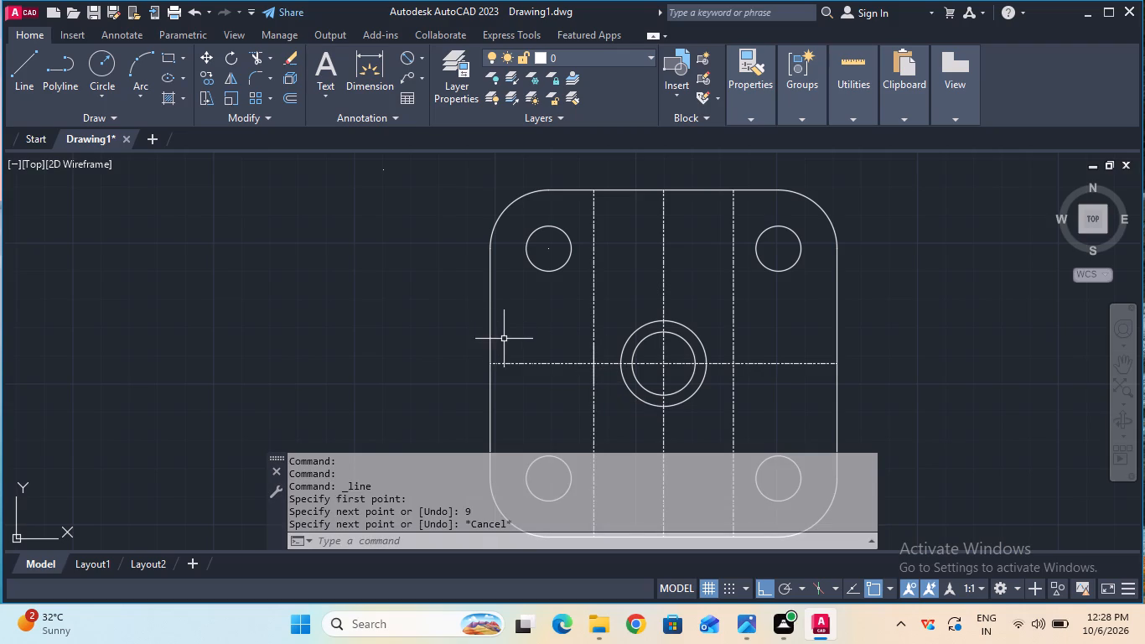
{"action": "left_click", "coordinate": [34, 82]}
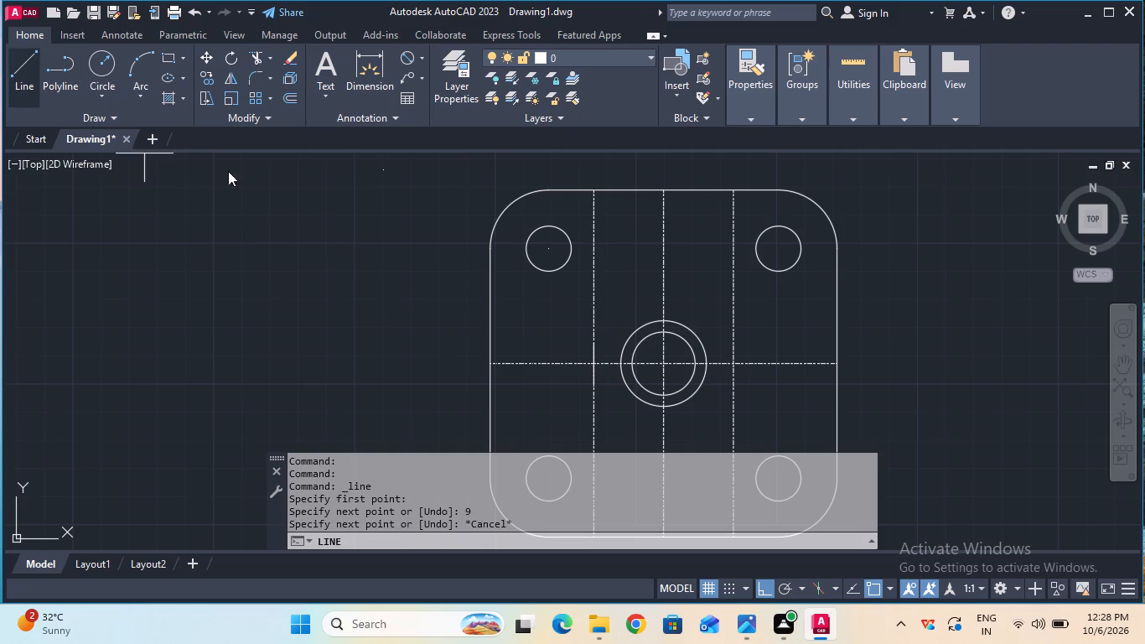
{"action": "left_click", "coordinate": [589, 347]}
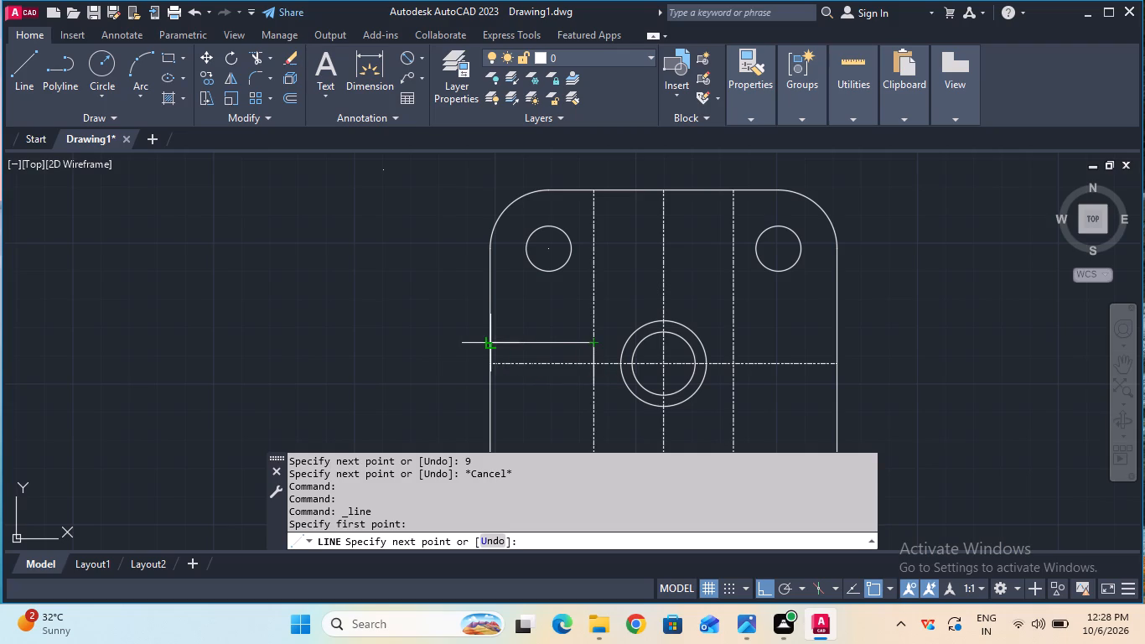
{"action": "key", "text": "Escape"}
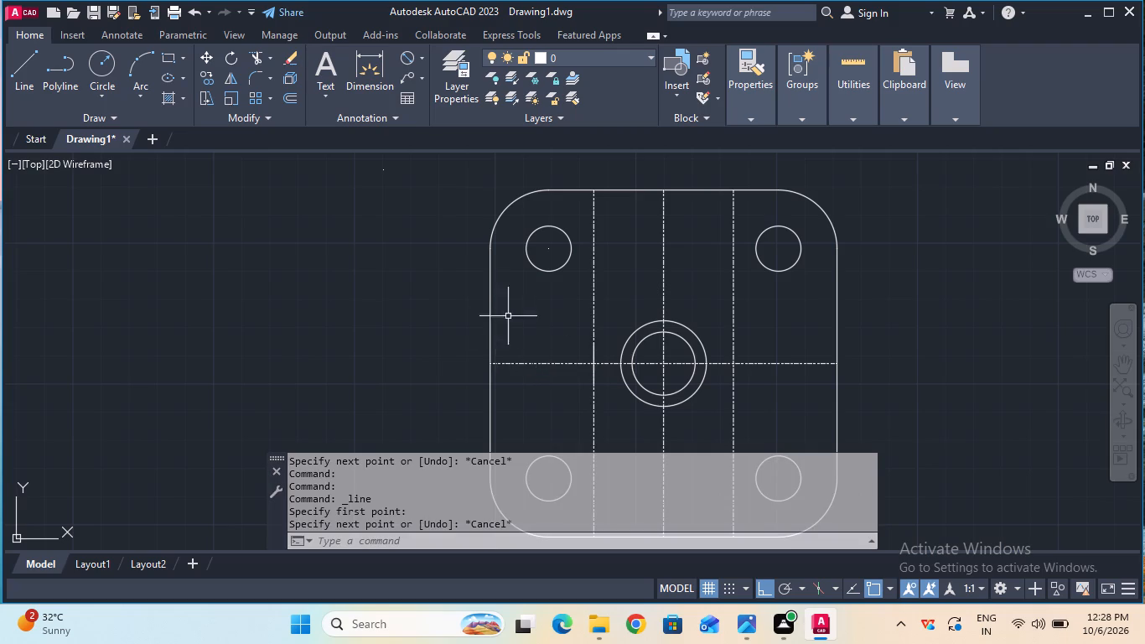
Trim away the two short vertical lines above and below the horizontal centerline on the left offset line.
{"action": "left_click", "coordinate": [254, 57]}
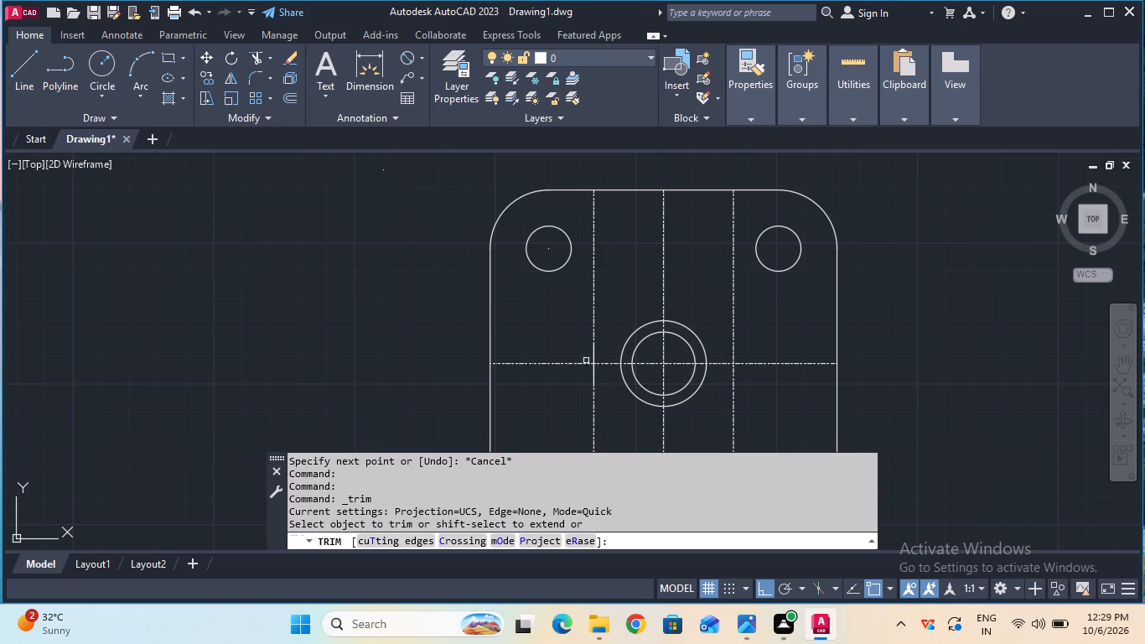
{"action": "left_click", "coordinate": [592, 360]}
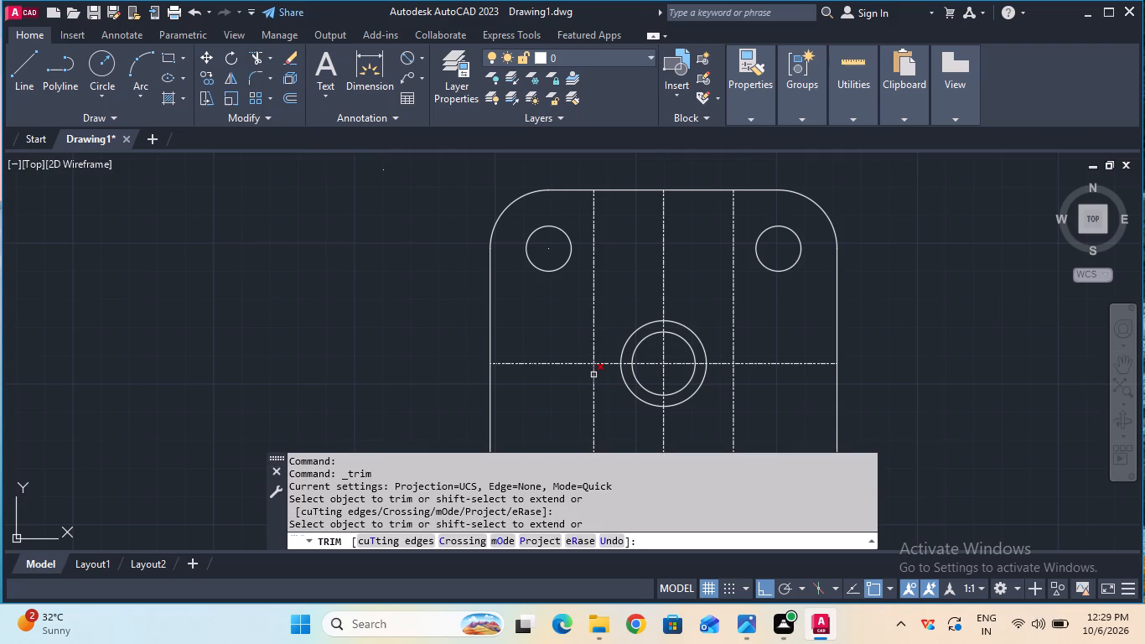
{"action": "left_click", "coordinate": [593, 375]}
{"action": "key", "text": "Escape"}
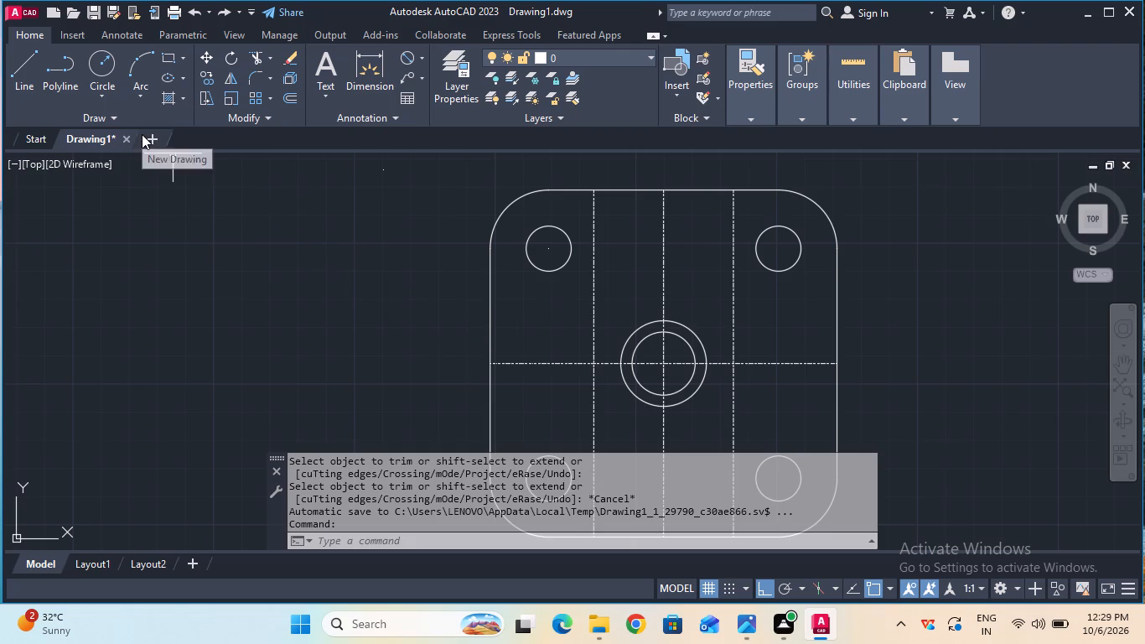
Draw a 9 mm vertical line upward from the intersection of the left offset line and the horizontal centerline.
{"action": "left_click", "coordinate": [18, 77]}
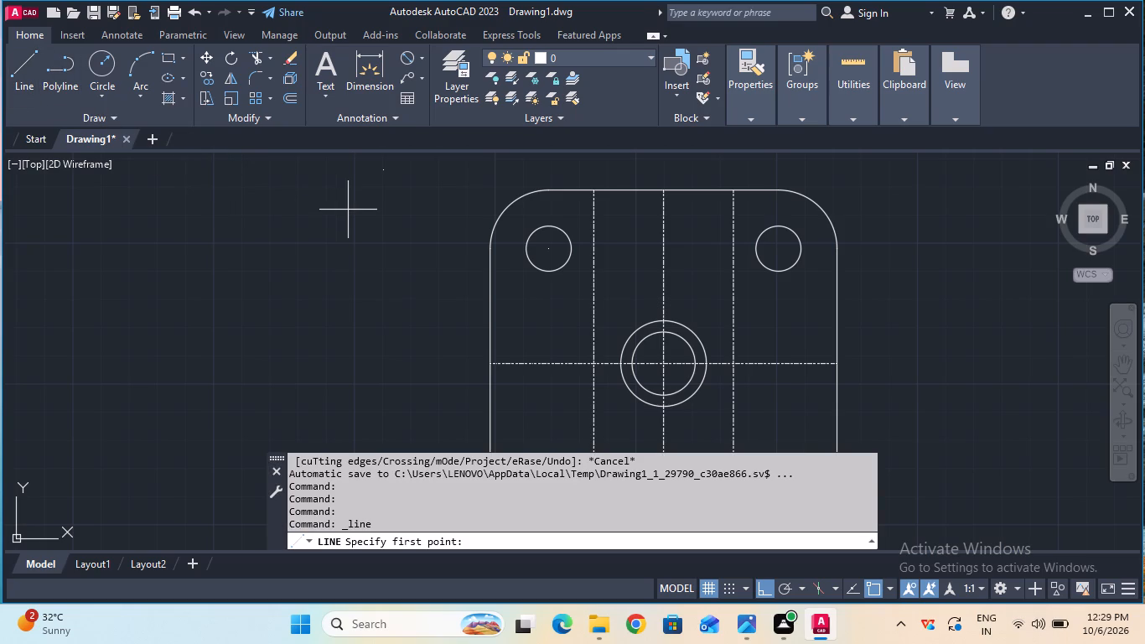
{"action": "left_click", "coordinate": [593, 364]}
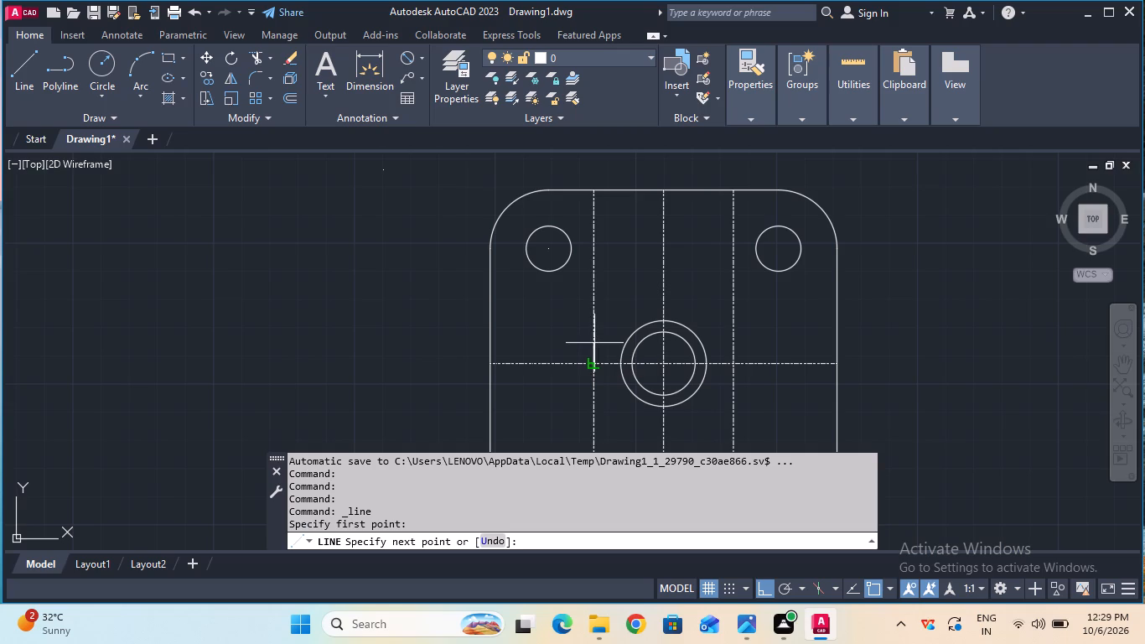
{"action": "key", "text": "9"}
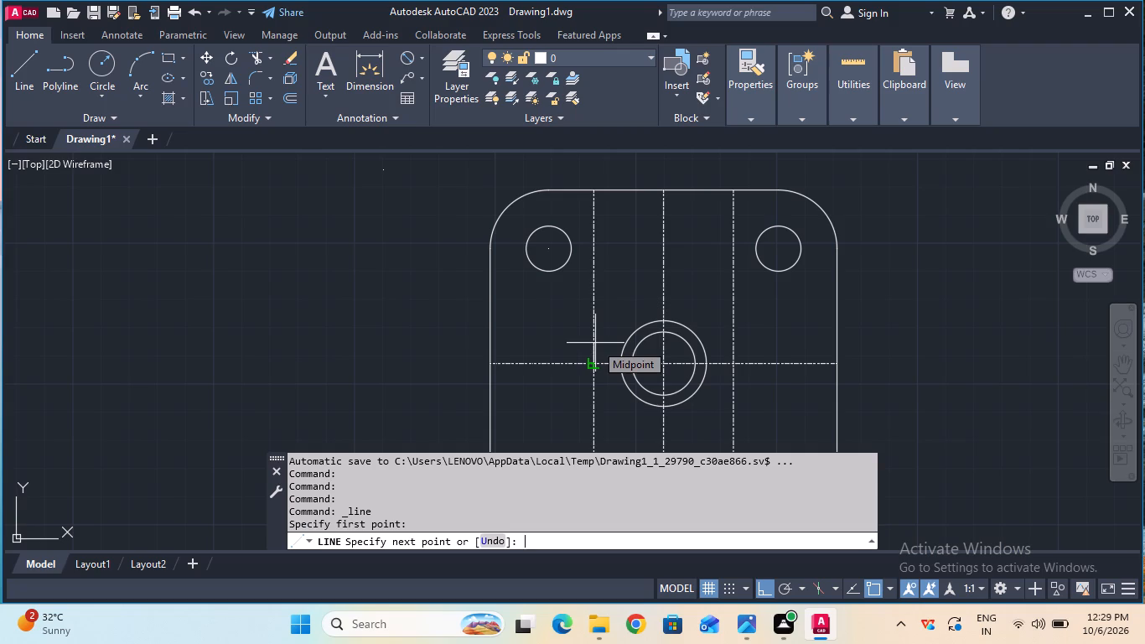
{"action": "key", "text": "Return"}
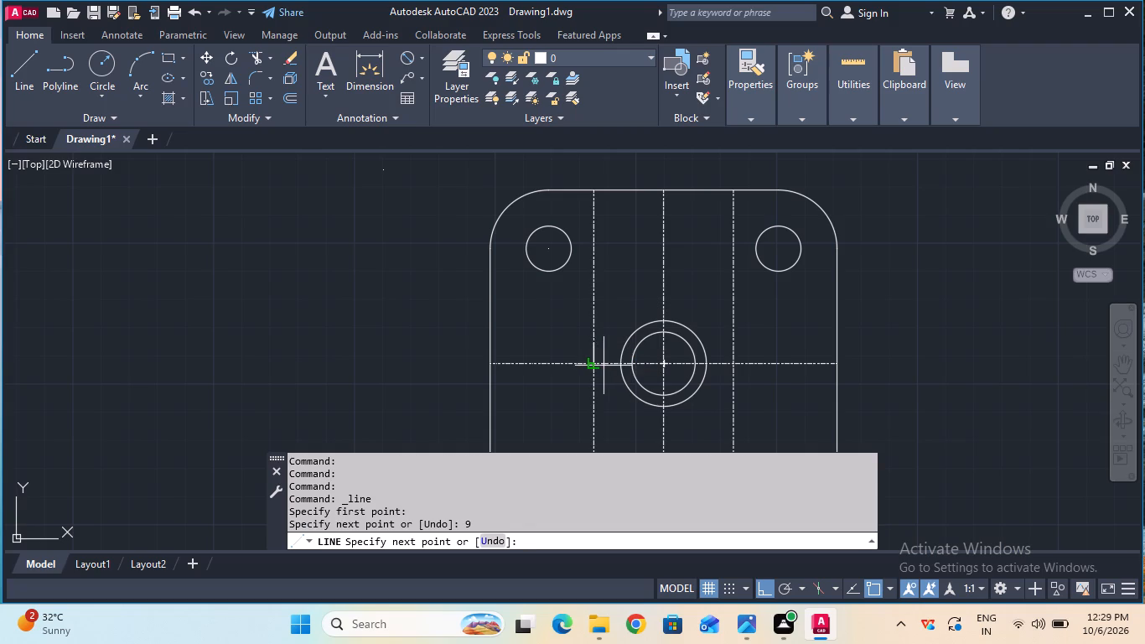
{"action": "key", "text": "Escape"}
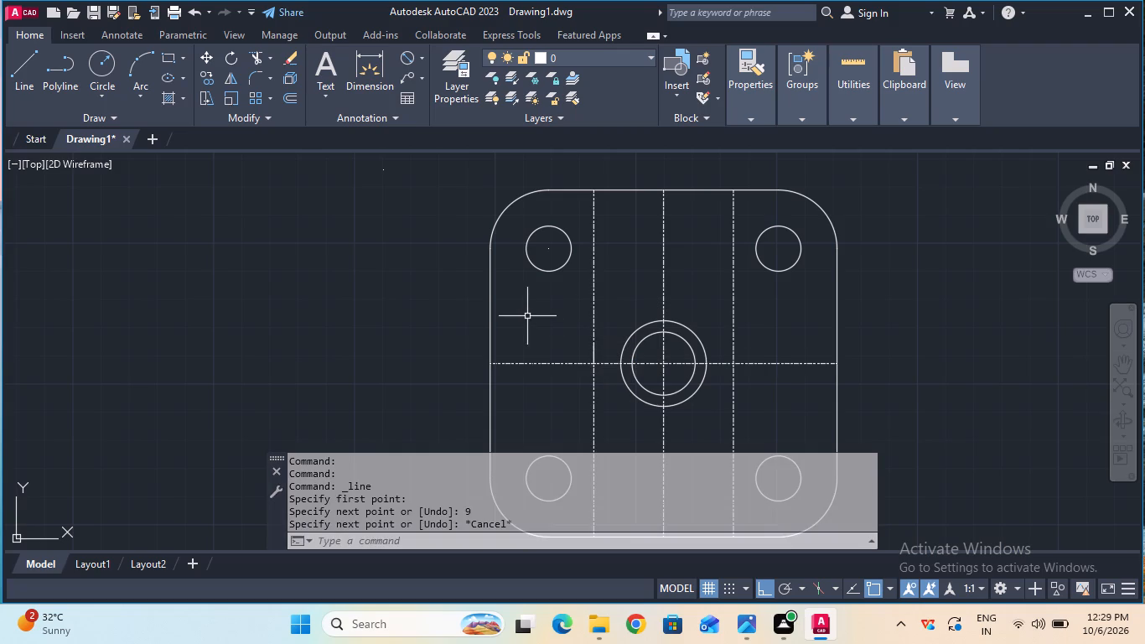
Draw a 9 mm vertical line downward from the same intersection on the left offset line.
{"action": "left_click", "coordinate": [30, 80]}
{"action": "left_click", "coordinate": [591, 366]}
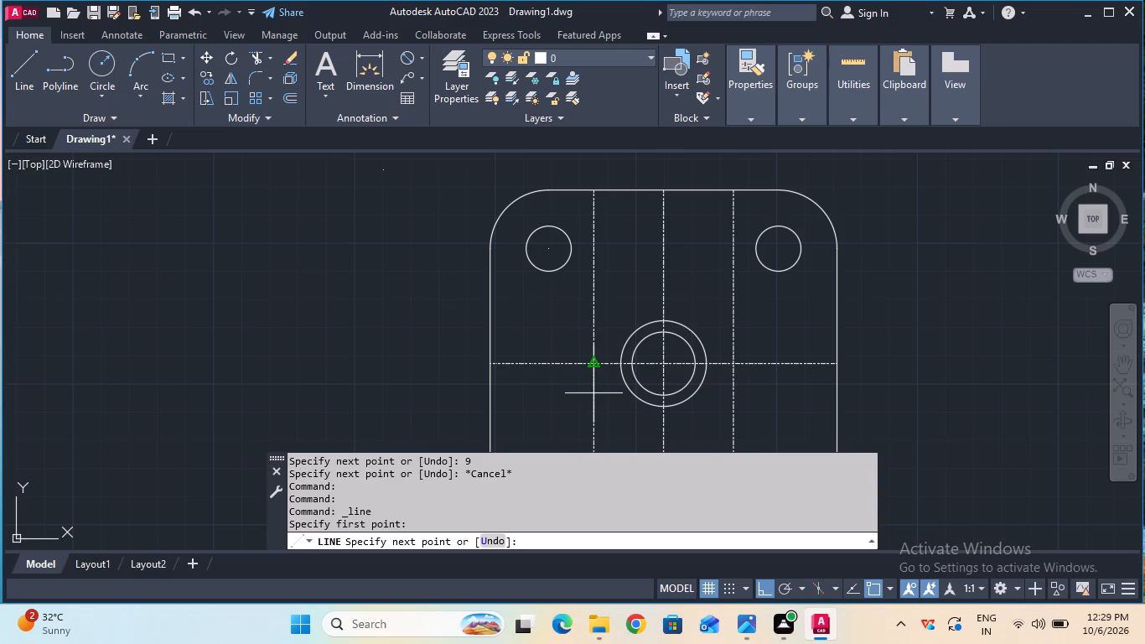
{"action": "key", "text": "9"}
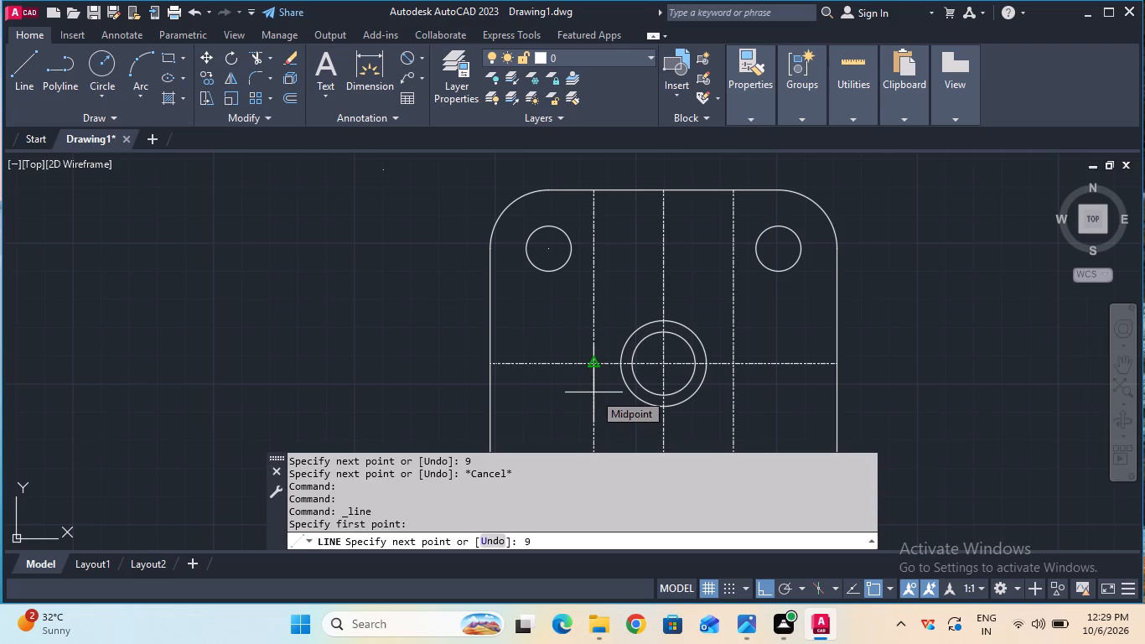
{"action": "key", "text": "Return"}
{"action": "key", "text": "Escape"}
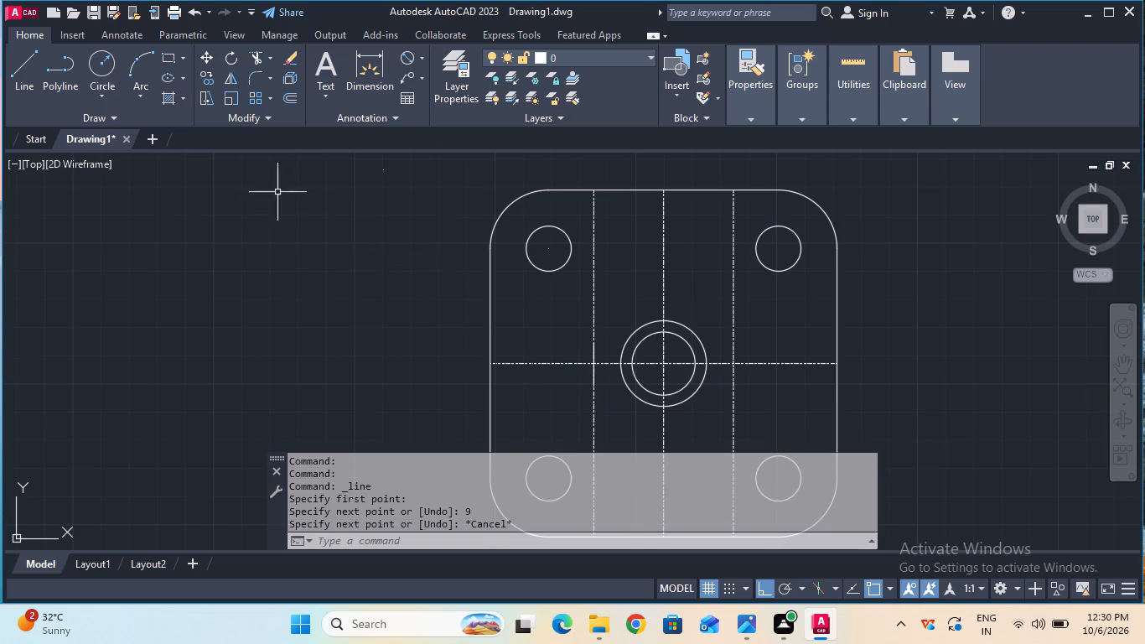
Draw a horizontal line about 20 mm long toward the square's left edge from the top of the upper 9 mm line.
{"action": "double_click", "coordinate": [25, 86]}
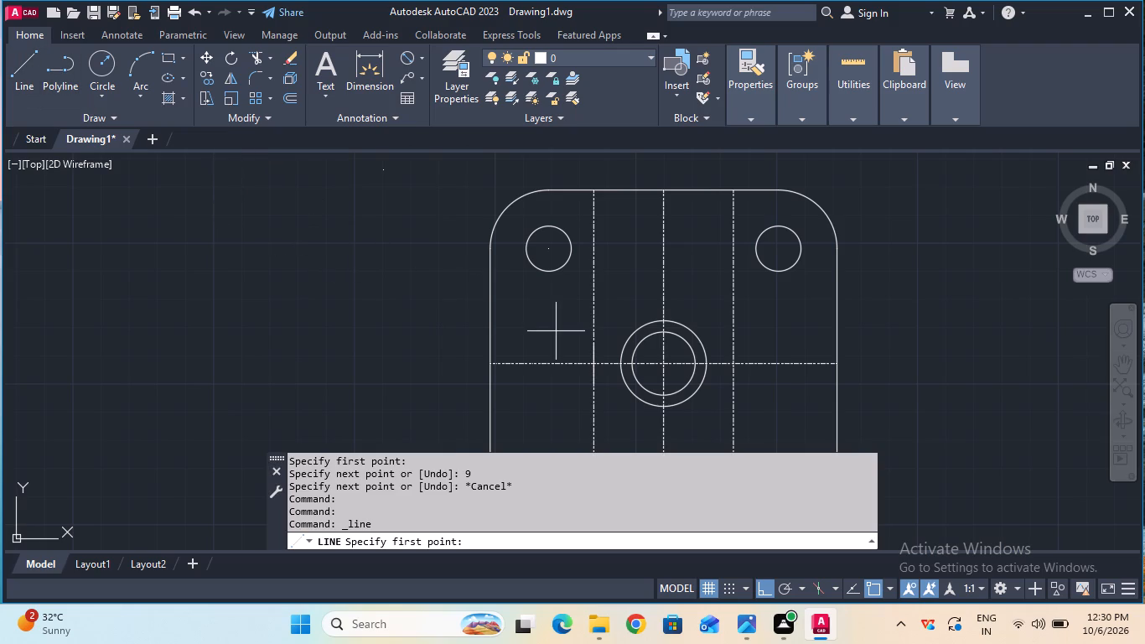
{"action": "double_click", "coordinate": [592, 341]}
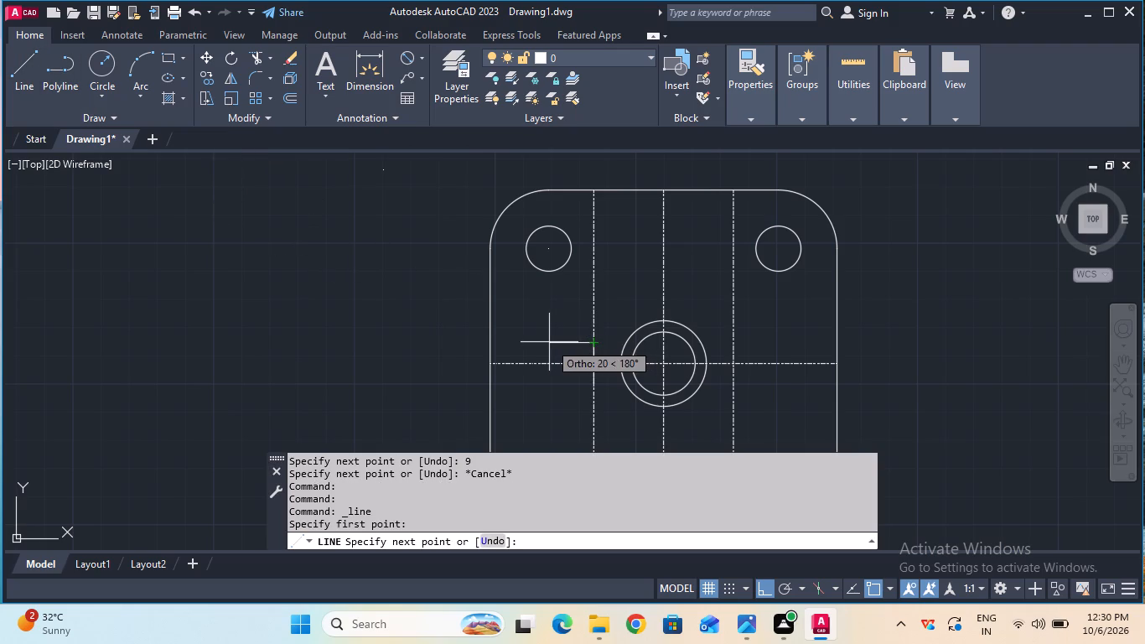
{"action": "double_click", "coordinate": [549, 342]}
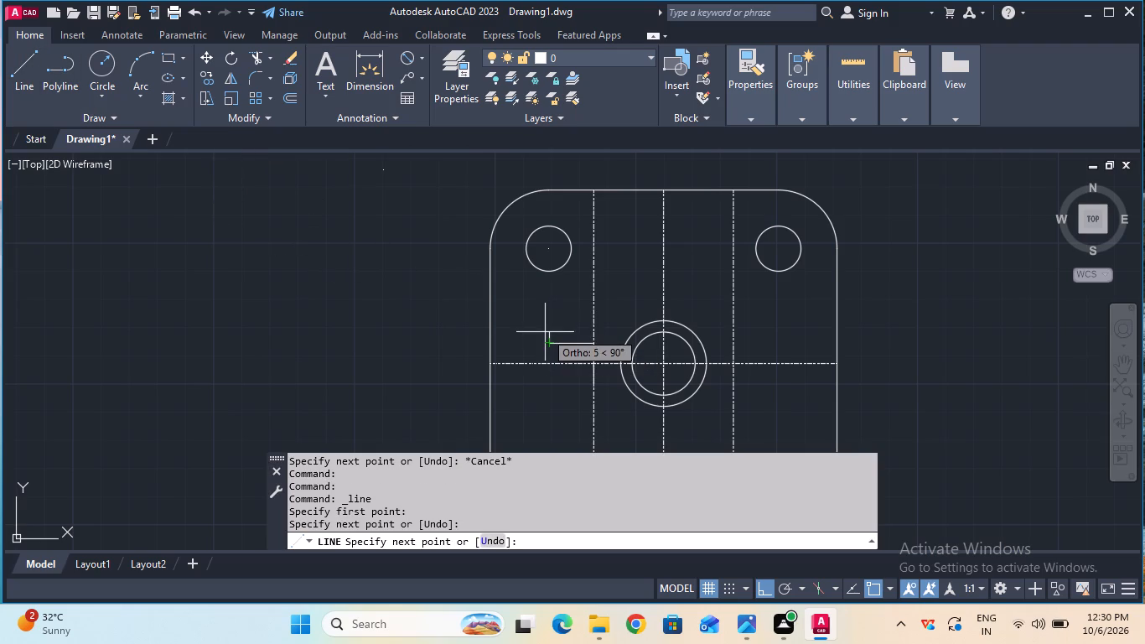
{"action": "key", "text": "Escape"}
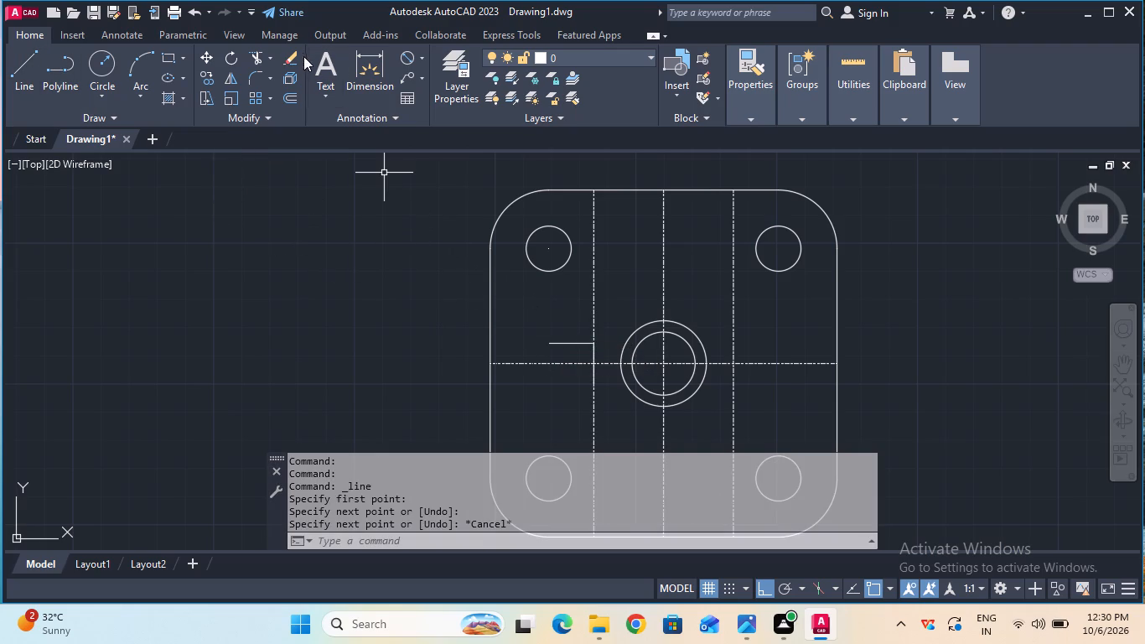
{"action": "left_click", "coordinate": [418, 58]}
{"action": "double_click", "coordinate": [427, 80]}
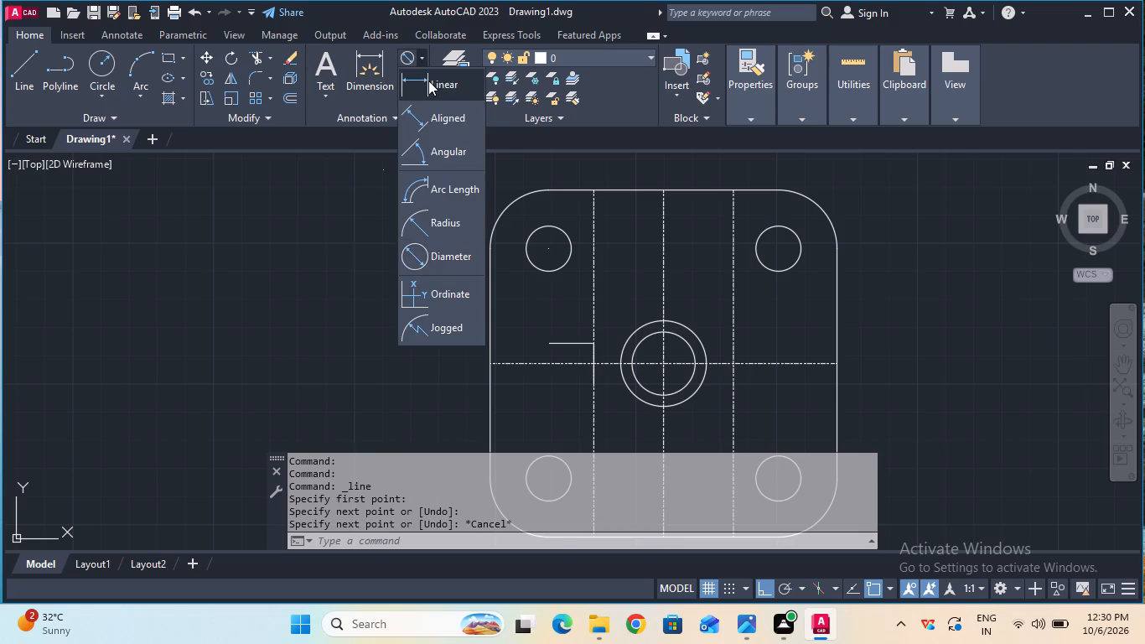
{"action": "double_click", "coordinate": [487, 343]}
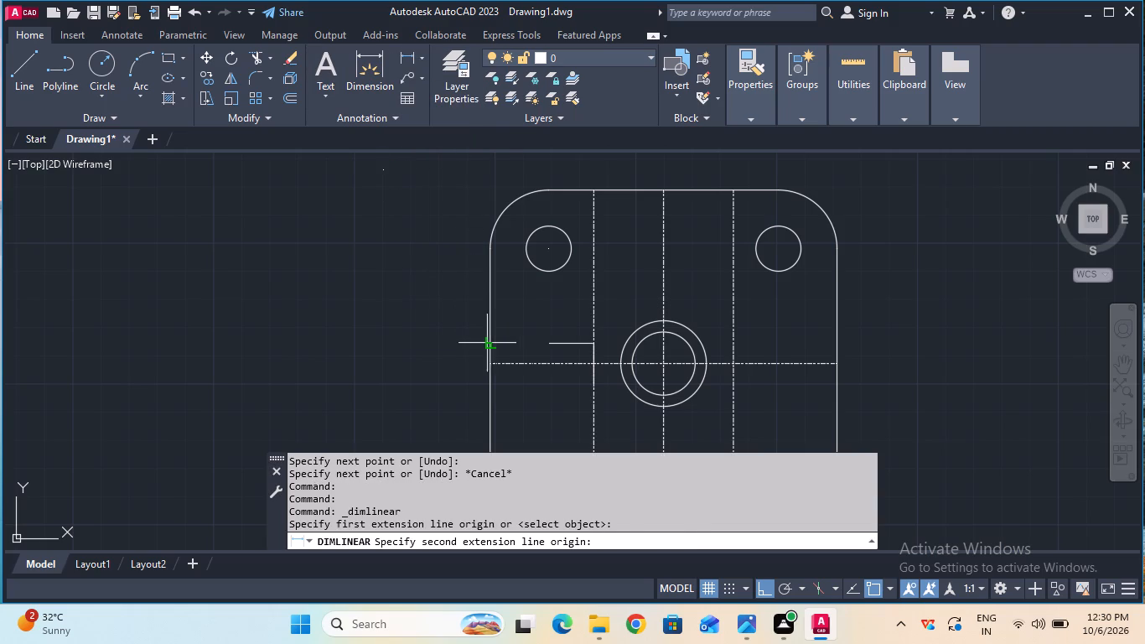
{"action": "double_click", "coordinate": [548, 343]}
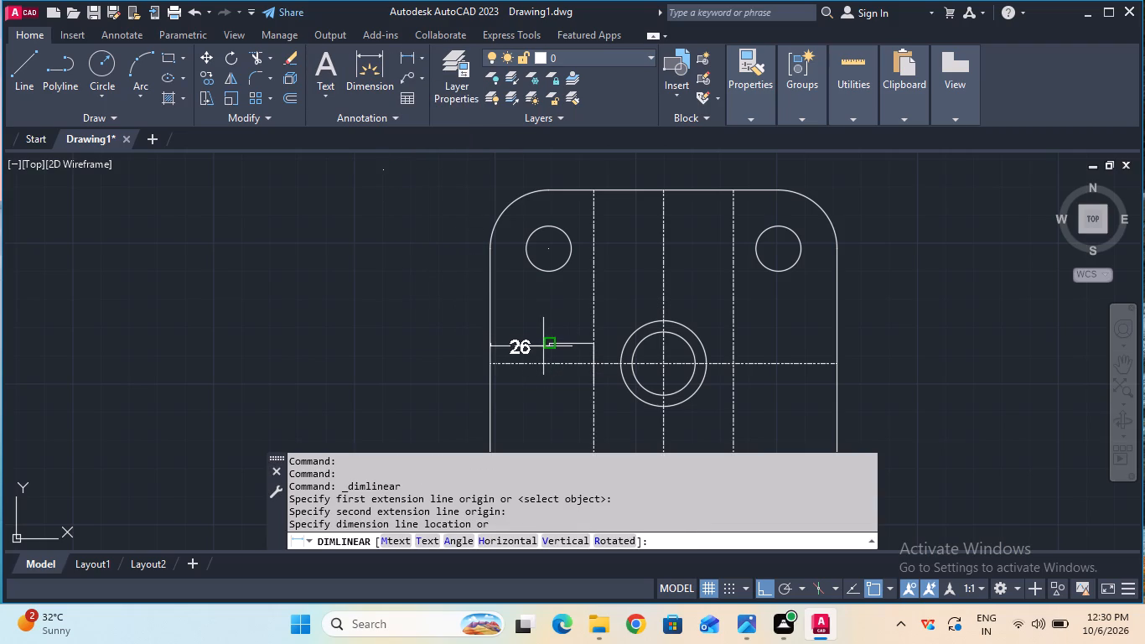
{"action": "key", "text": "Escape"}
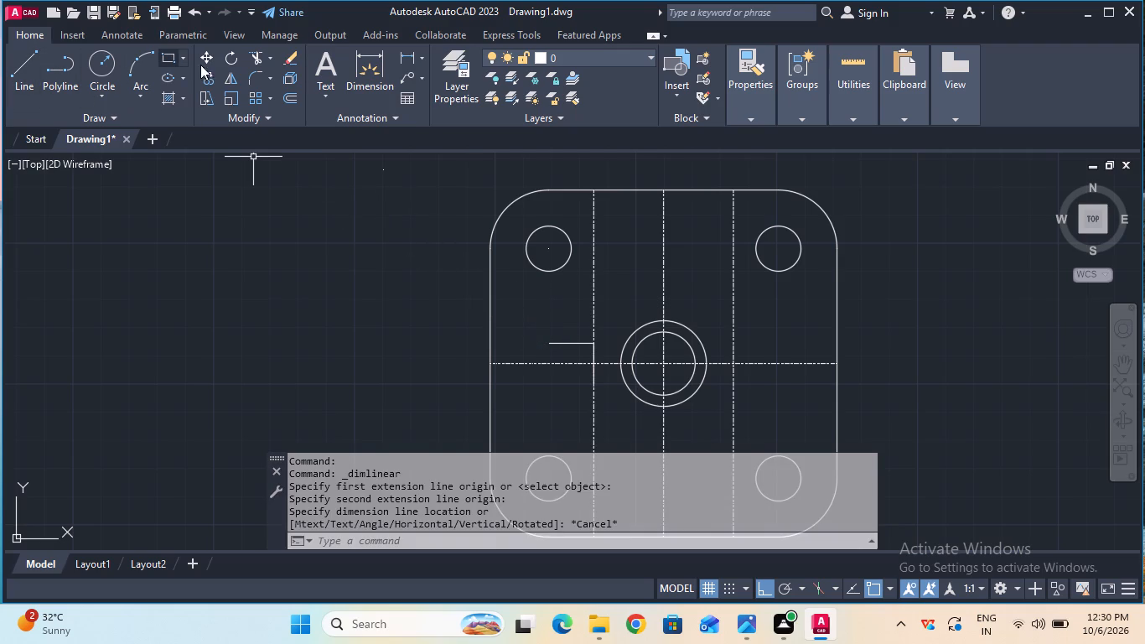
Place a 14 mm horizontal linear dimension inward from the square's left edge, level with the short horizontal line, as a position reference.
{"action": "left_click", "coordinate": [406, 60]}
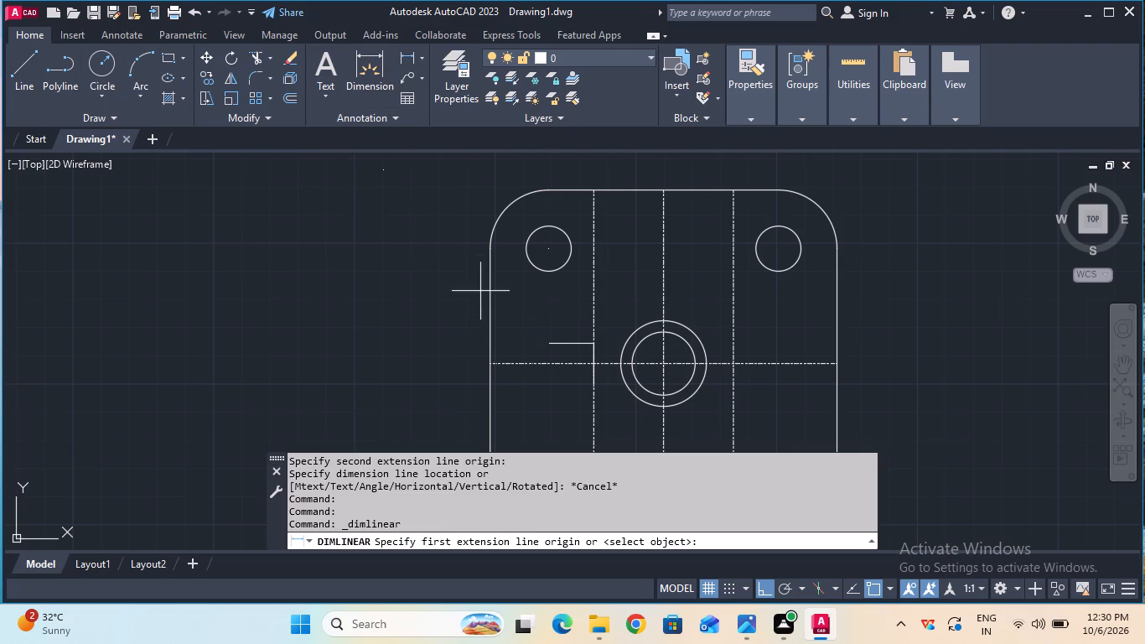
{"action": "left_click", "coordinate": [490, 347]}
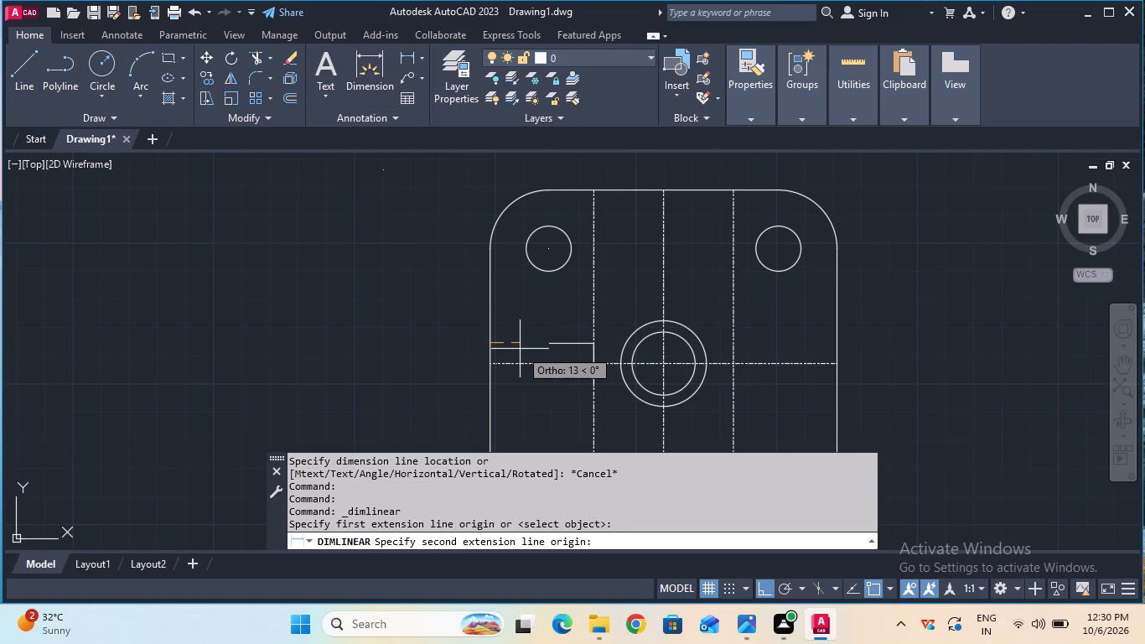
{"action": "type", "text": "14"}
{"action": "key", "text": "Return"}
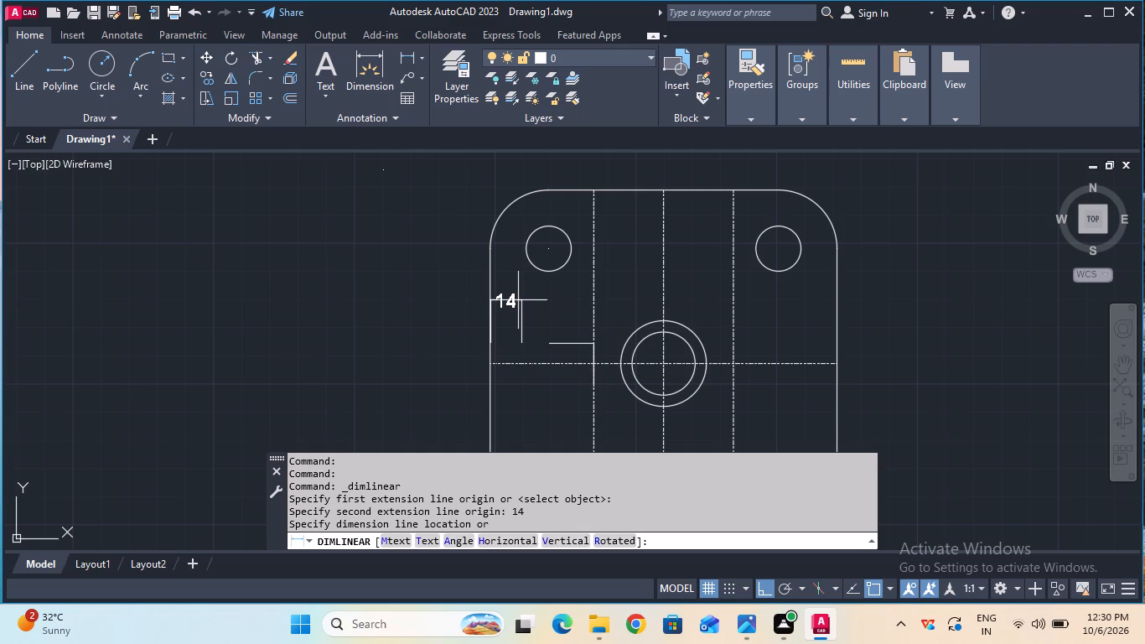
{"action": "left_click", "coordinate": [518, 302]}
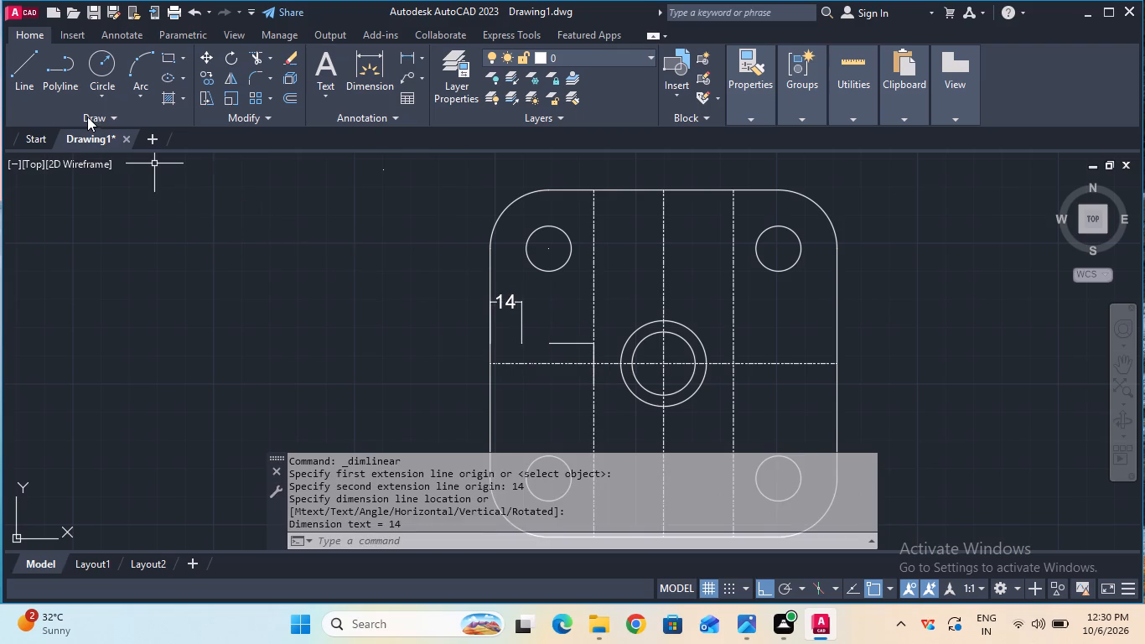
Draw a line continuing the short horizontal line from its left end to the 14 mm dimension's inner extension line.
{"action": "double_click", "coordinate": [32, 84]}
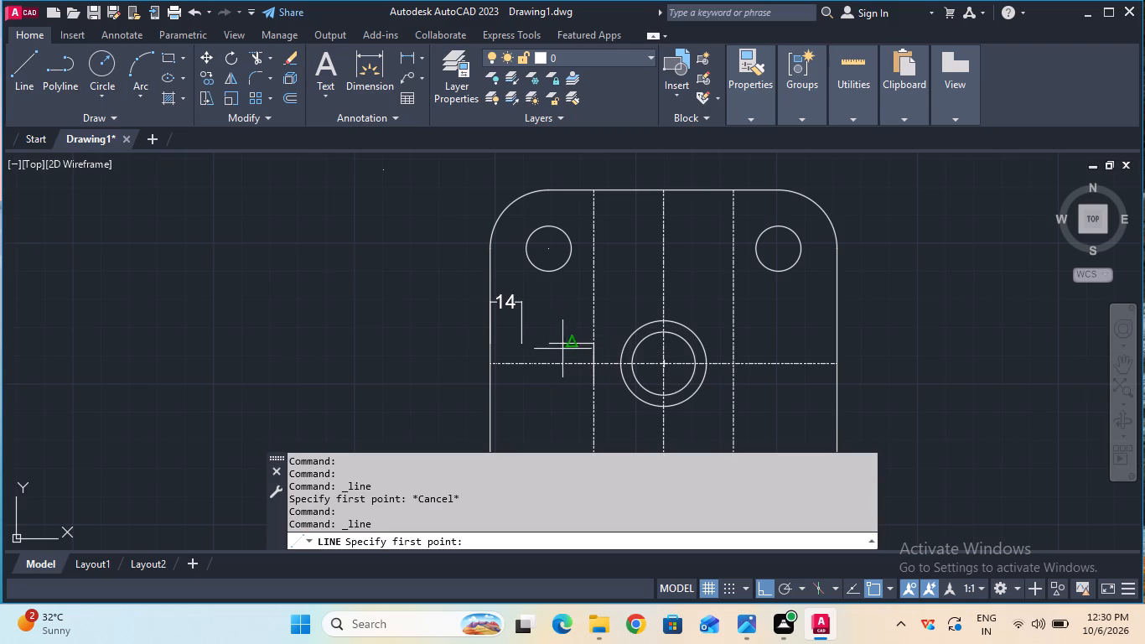
{"action": "left_click", "coordinate": [550, 345]}
{"action": "left_click", "coordinate": [520, 343]}
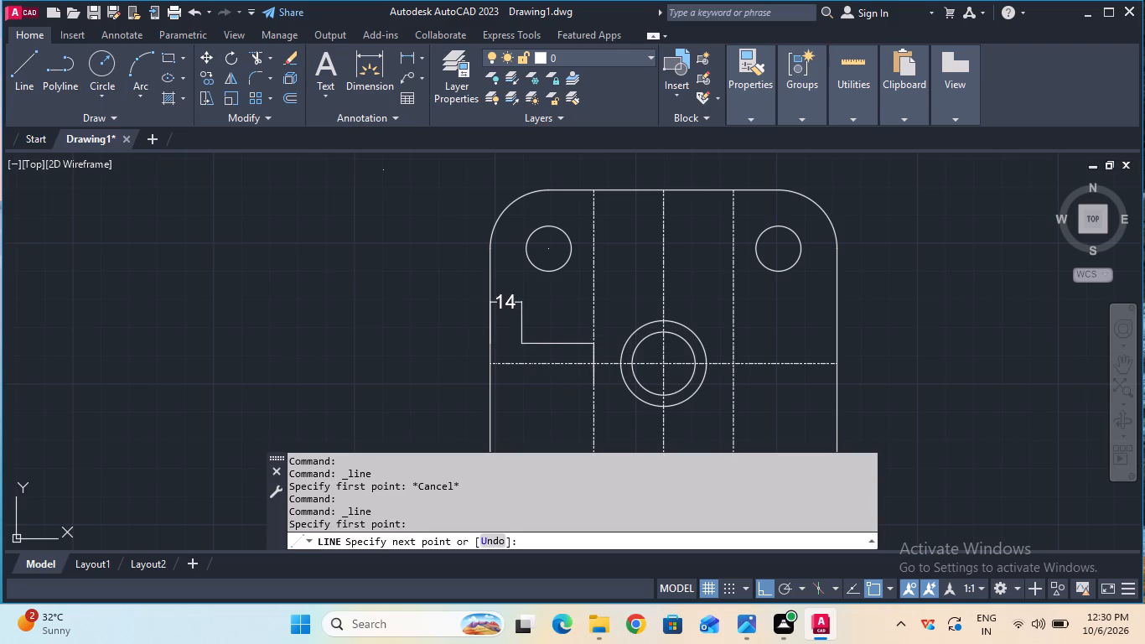
{"action": "key", "text": "Escape"}
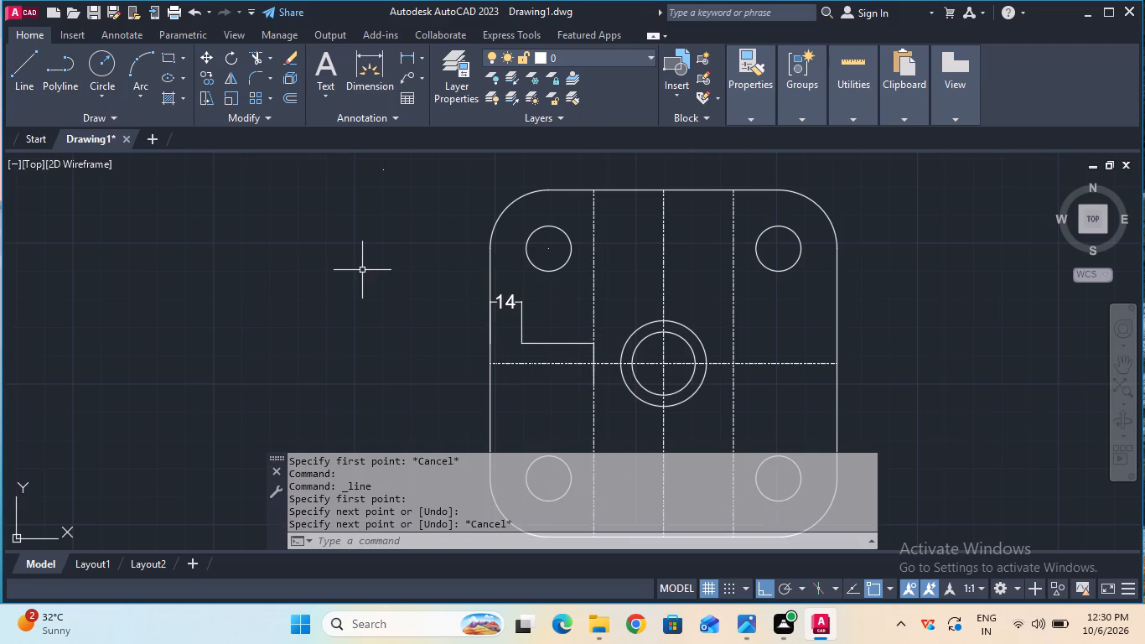
Draw a 10 mm vertical line upward from the left end of the horizontal line.
{"action": "left_click", "coordinate": [36, 88]}
{"action": "double_click", "coordinate": [525, 342]}
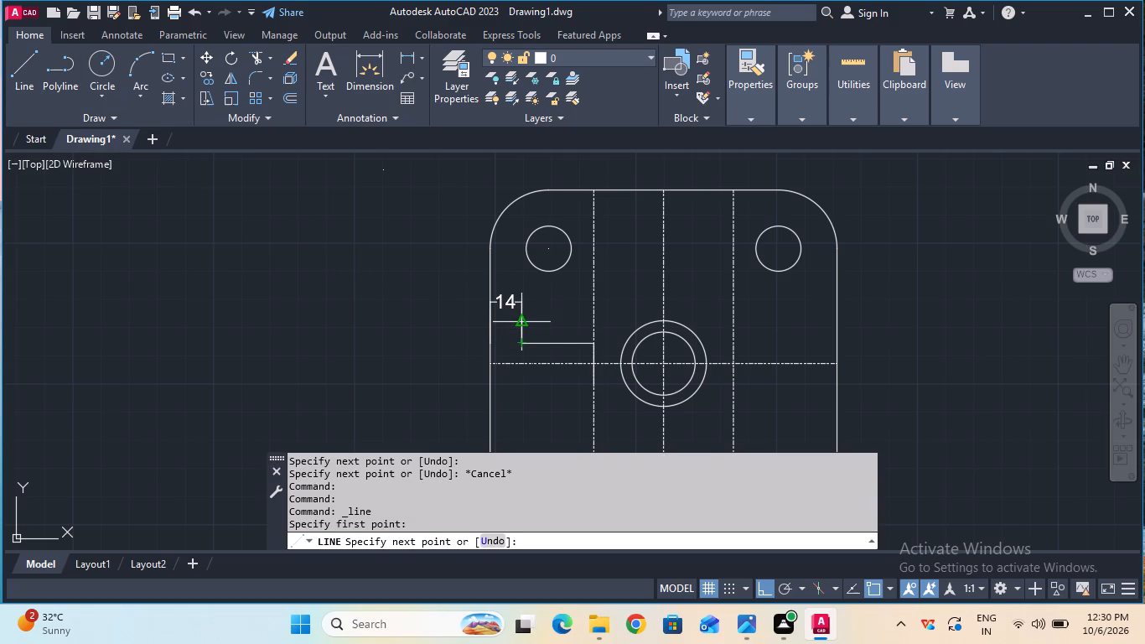
{"action": "type", "text": "10"}
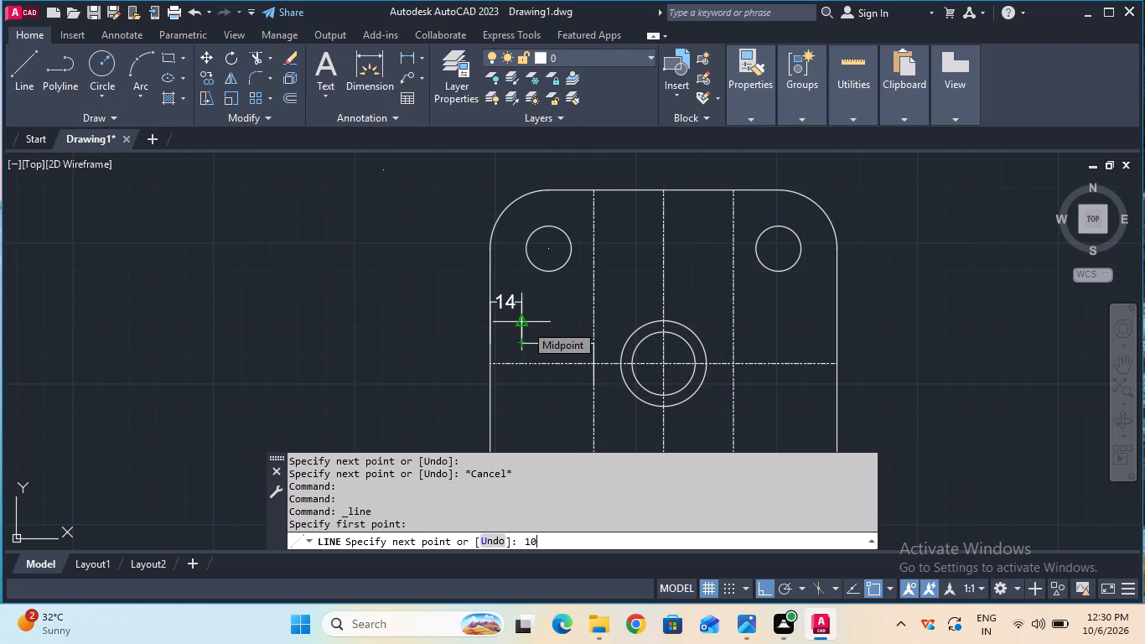
{"action": "key", "text": "Return"}
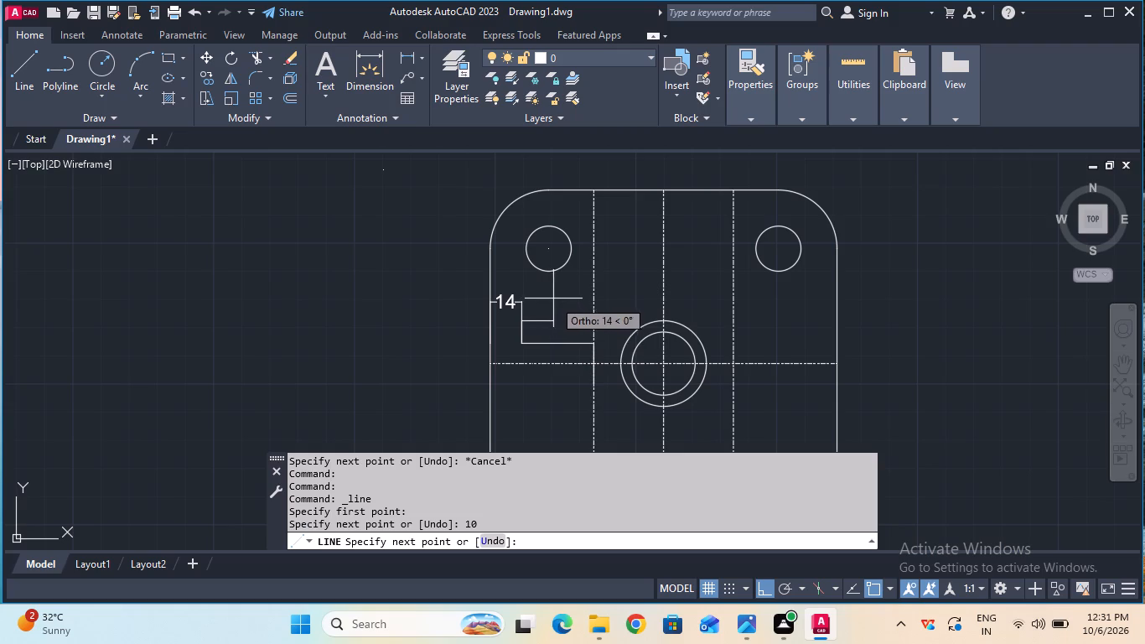
{"action": "key", "text": "Escape"}
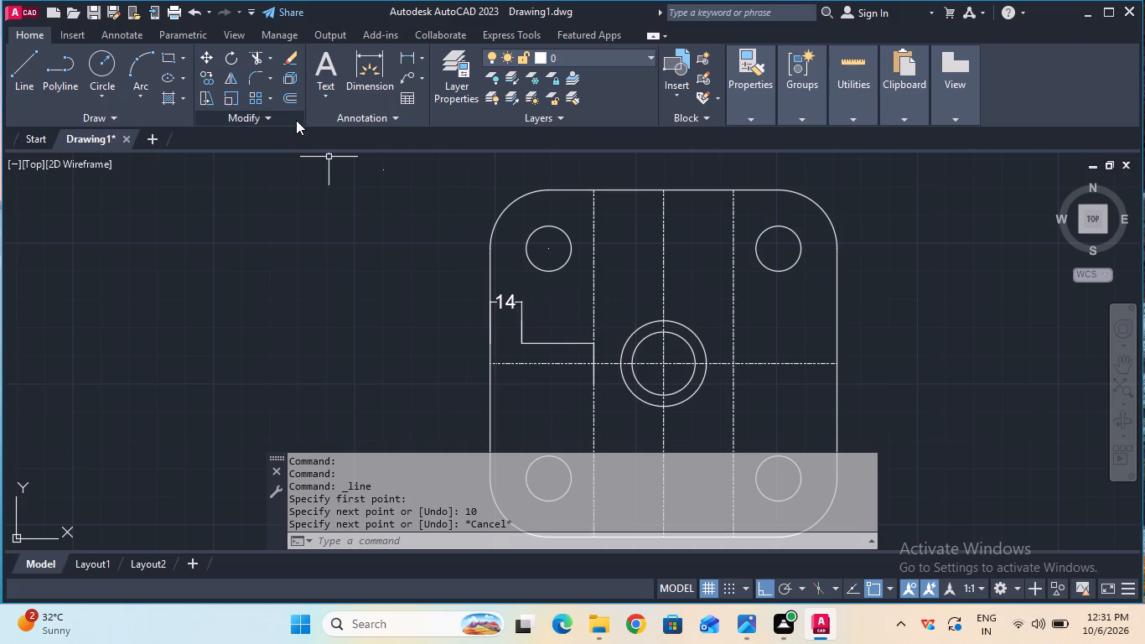
Remove the 14 mm reference dimension with the Trim command.
{"action": "left_click", "coordinate": [255, 55]}
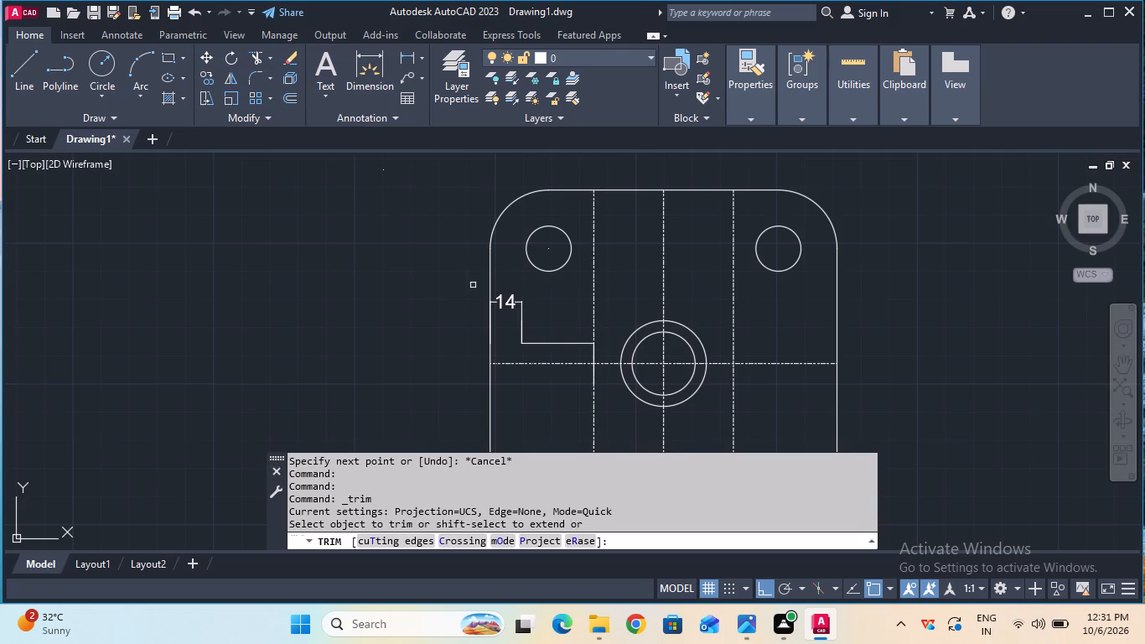
{"action": "left_click", "coordinate": [503, 303]}
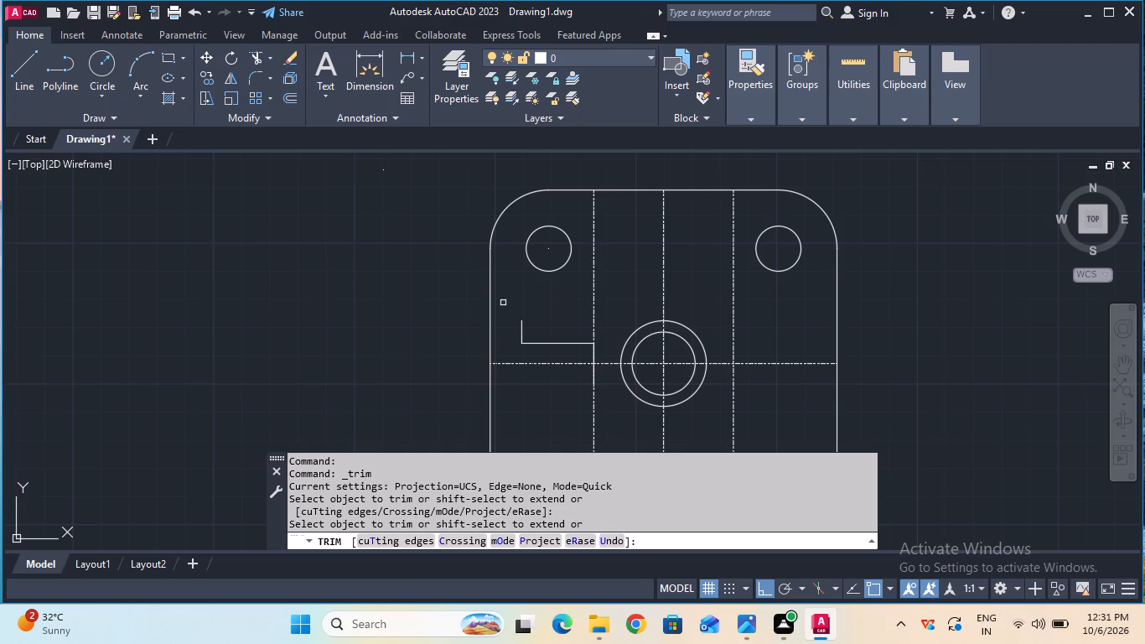
Place a 46 mm vertical linear dimension upward from the centre of the concentric circles, with its dimension line outside the square's left edge.
{"action": "key", "text": "Escape"}
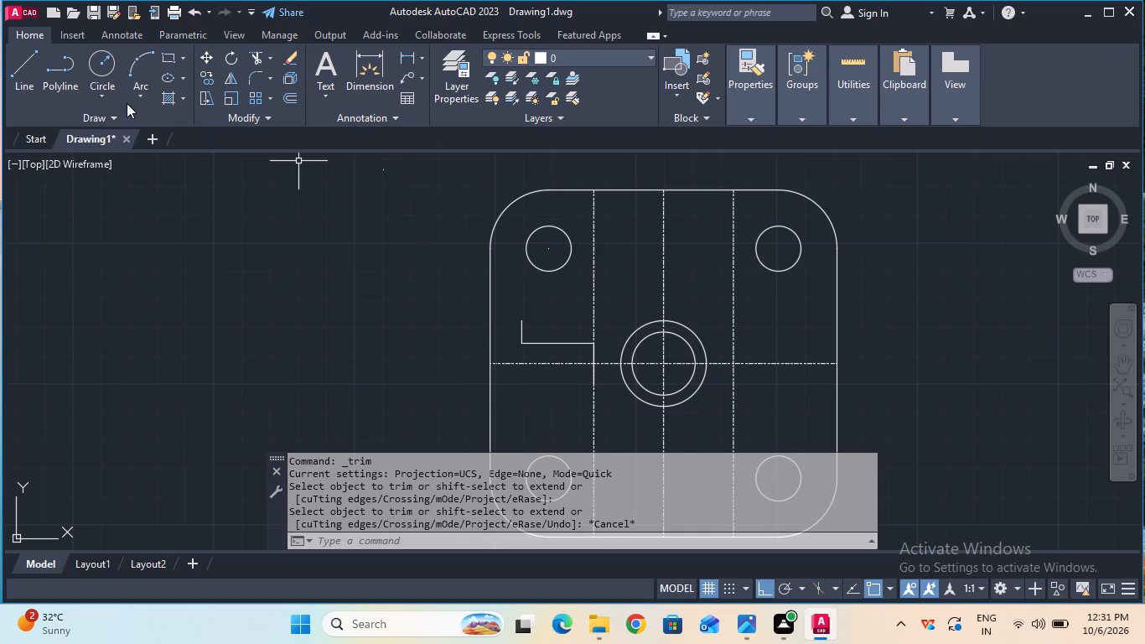
{"action": "left_click", "coordinate": [411, 61]}
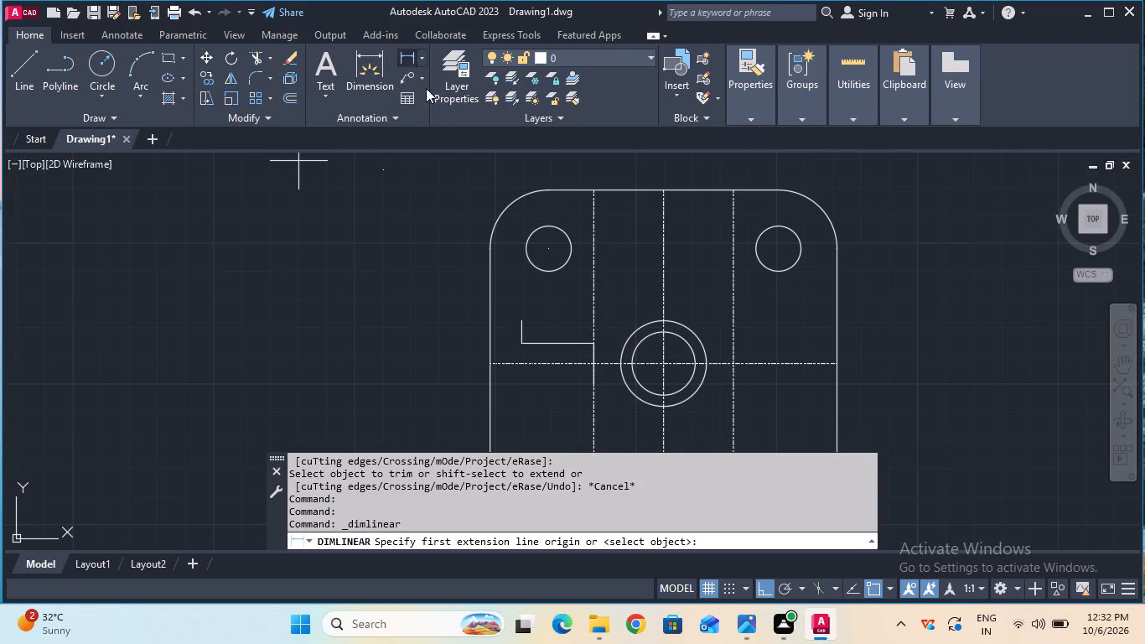
{"action": "left_click", "coordinate": [662, 362]}
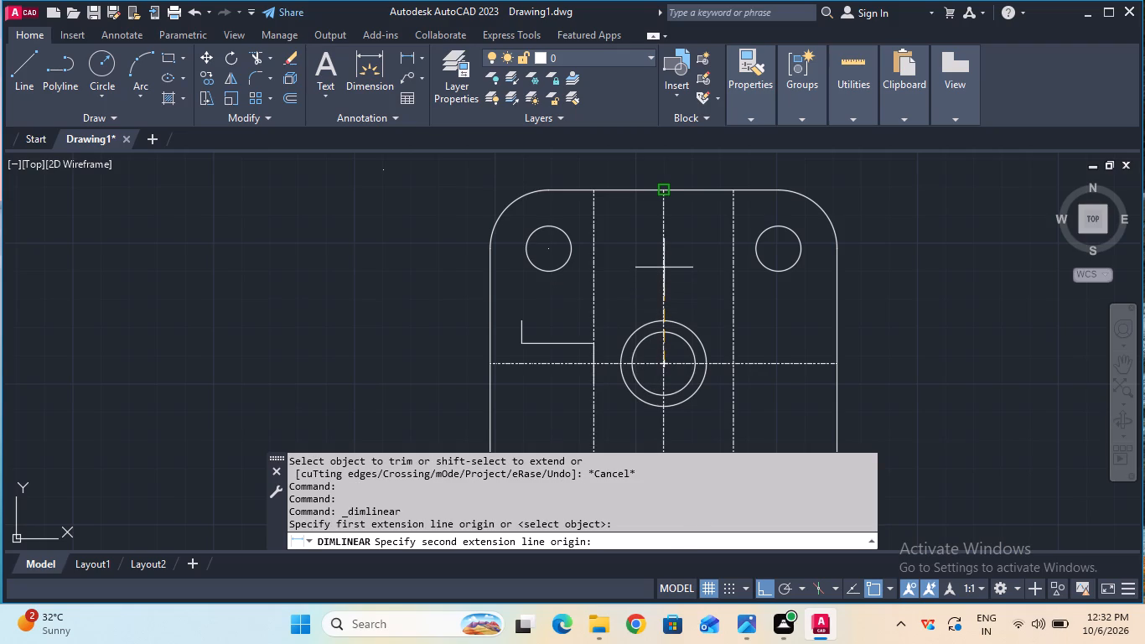
{"action": "type", "text": "46"}
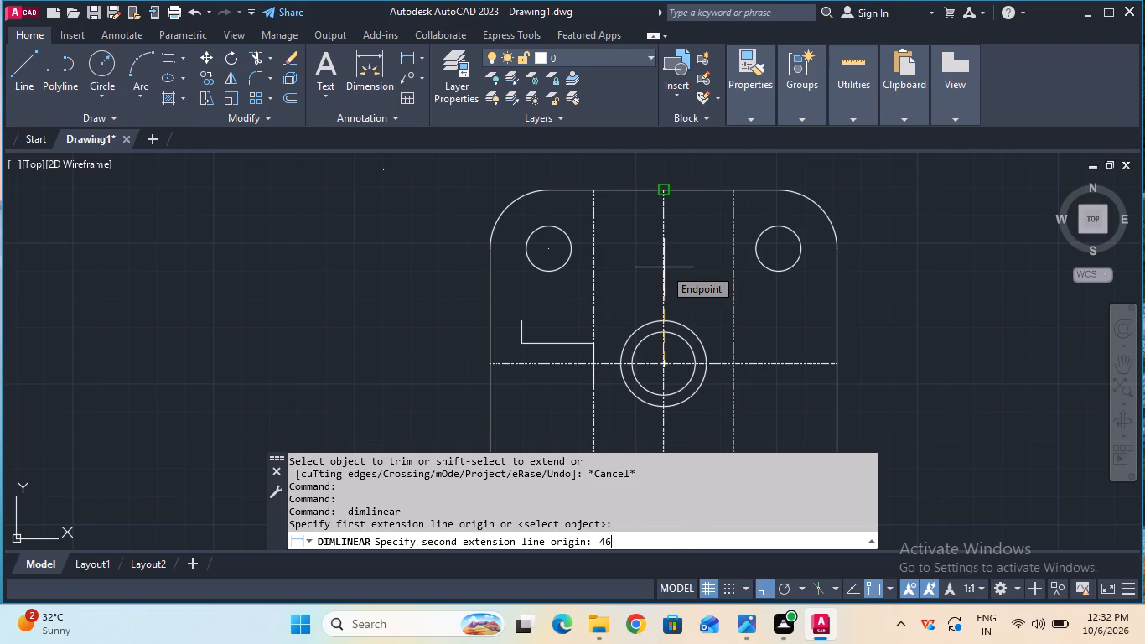
{"action": "key", "text": "Return"}
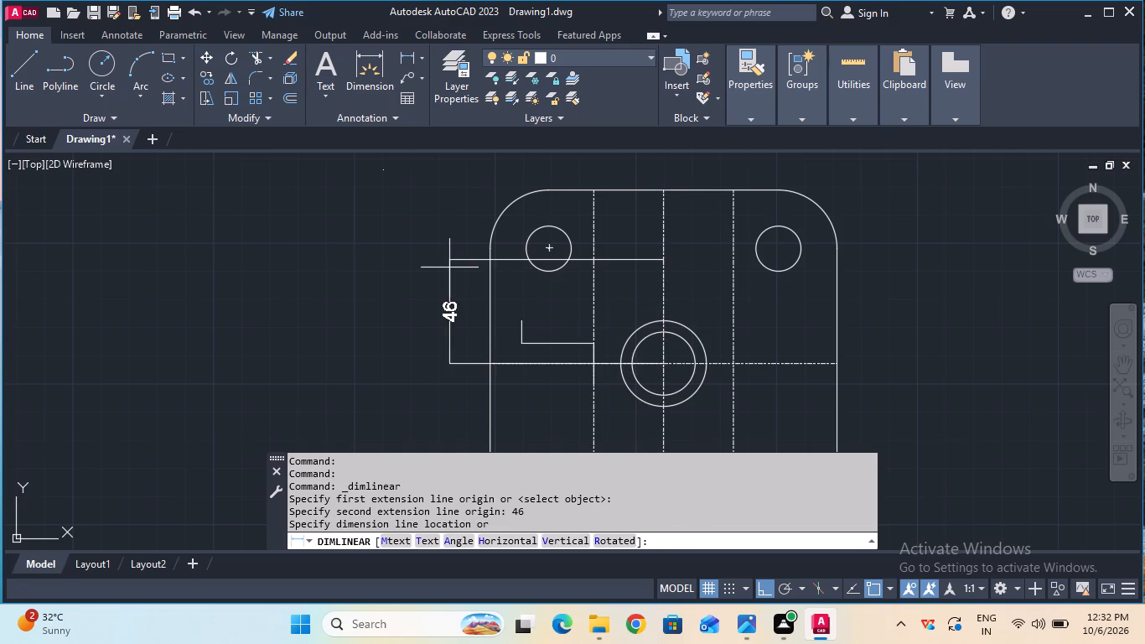
{"action": "left_click", "coordinate": [396, 268]}
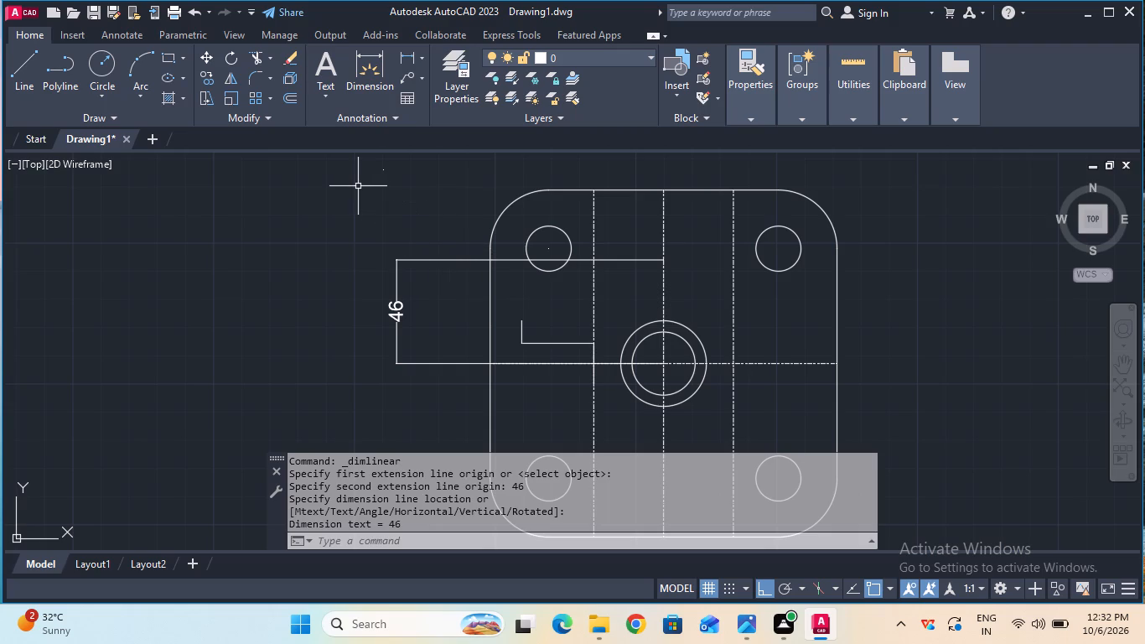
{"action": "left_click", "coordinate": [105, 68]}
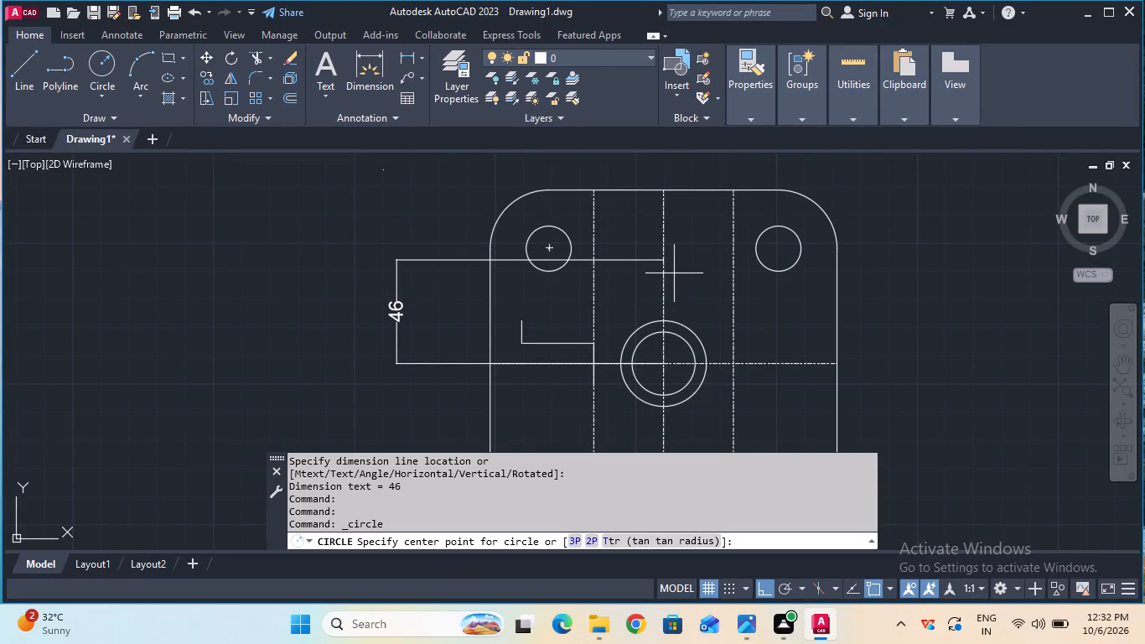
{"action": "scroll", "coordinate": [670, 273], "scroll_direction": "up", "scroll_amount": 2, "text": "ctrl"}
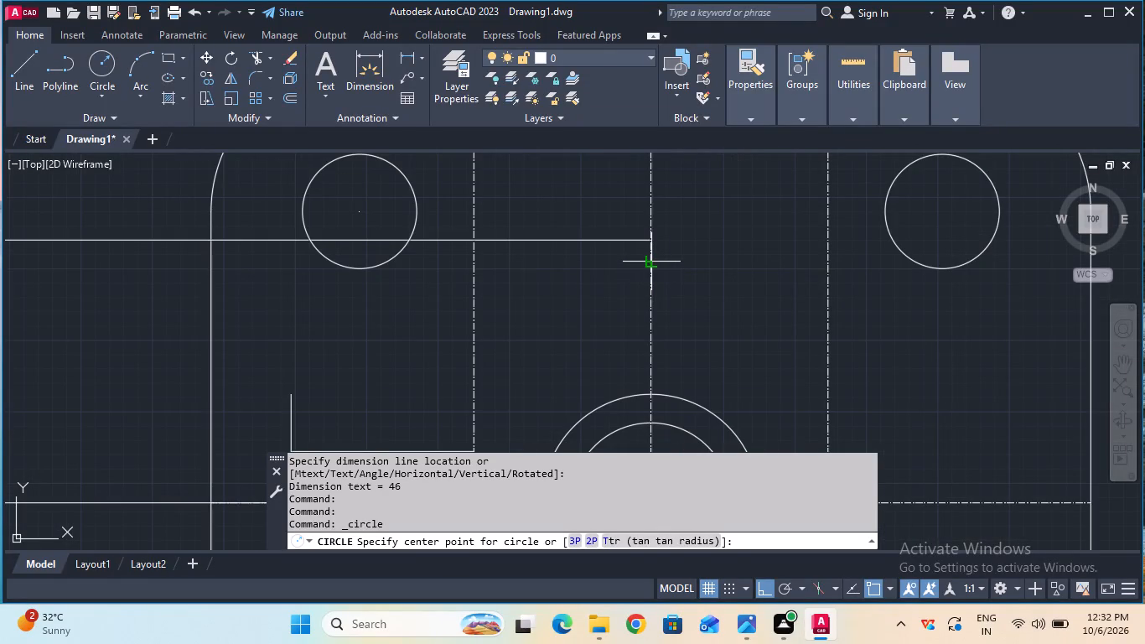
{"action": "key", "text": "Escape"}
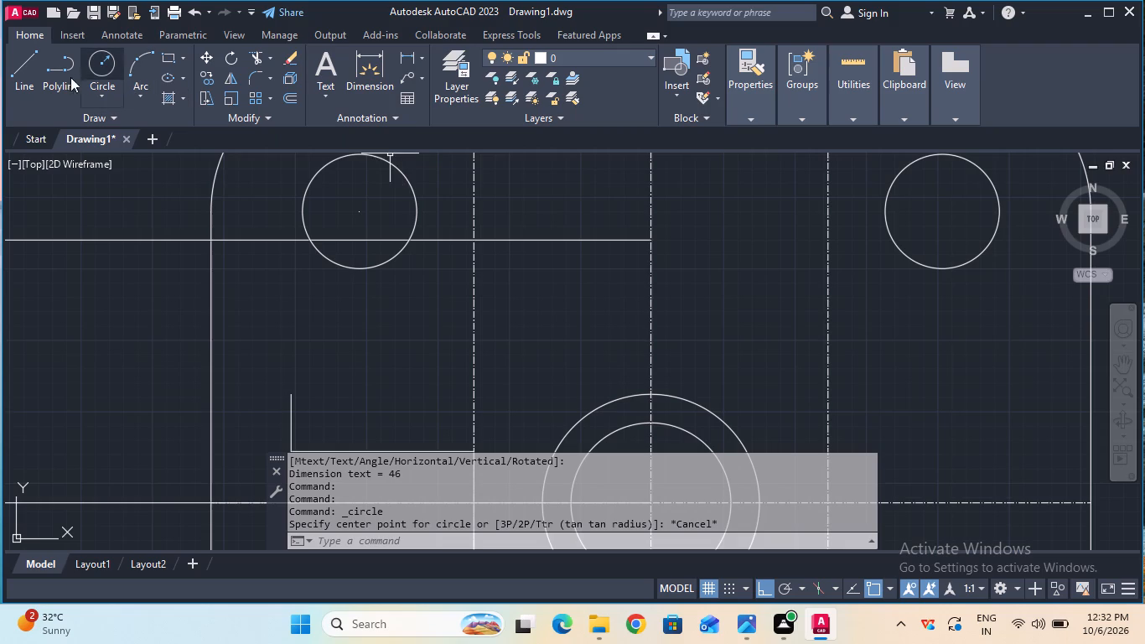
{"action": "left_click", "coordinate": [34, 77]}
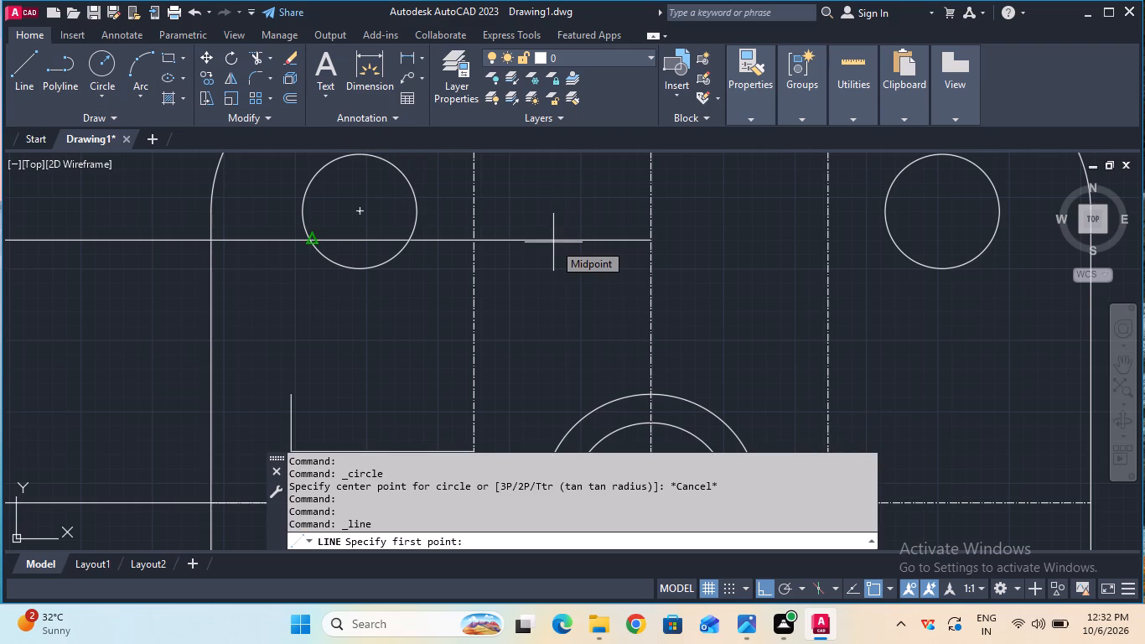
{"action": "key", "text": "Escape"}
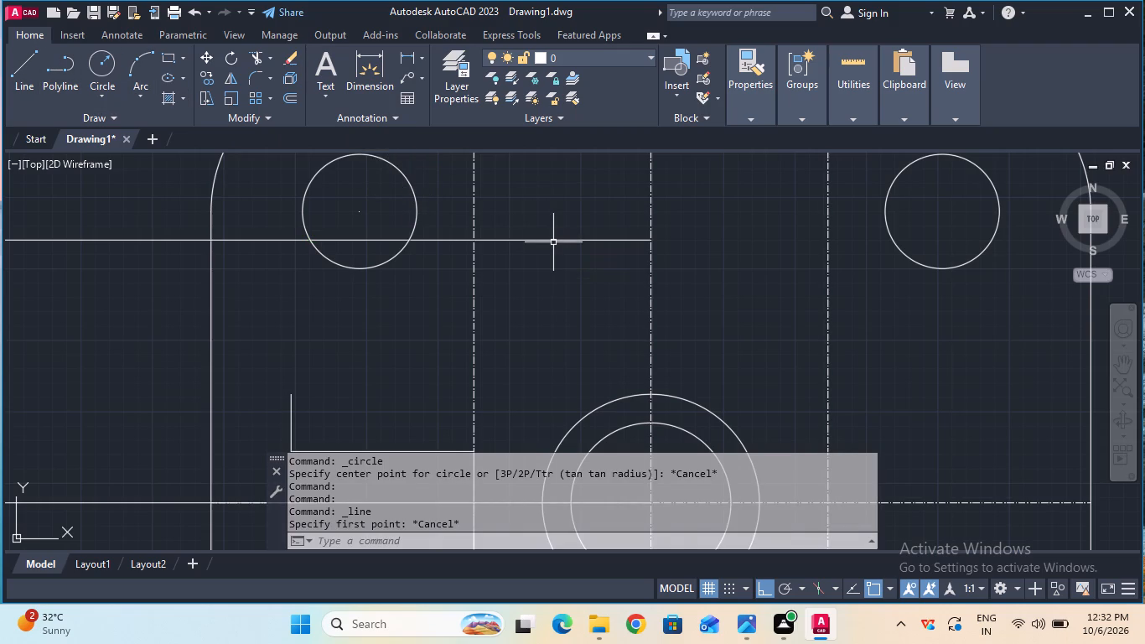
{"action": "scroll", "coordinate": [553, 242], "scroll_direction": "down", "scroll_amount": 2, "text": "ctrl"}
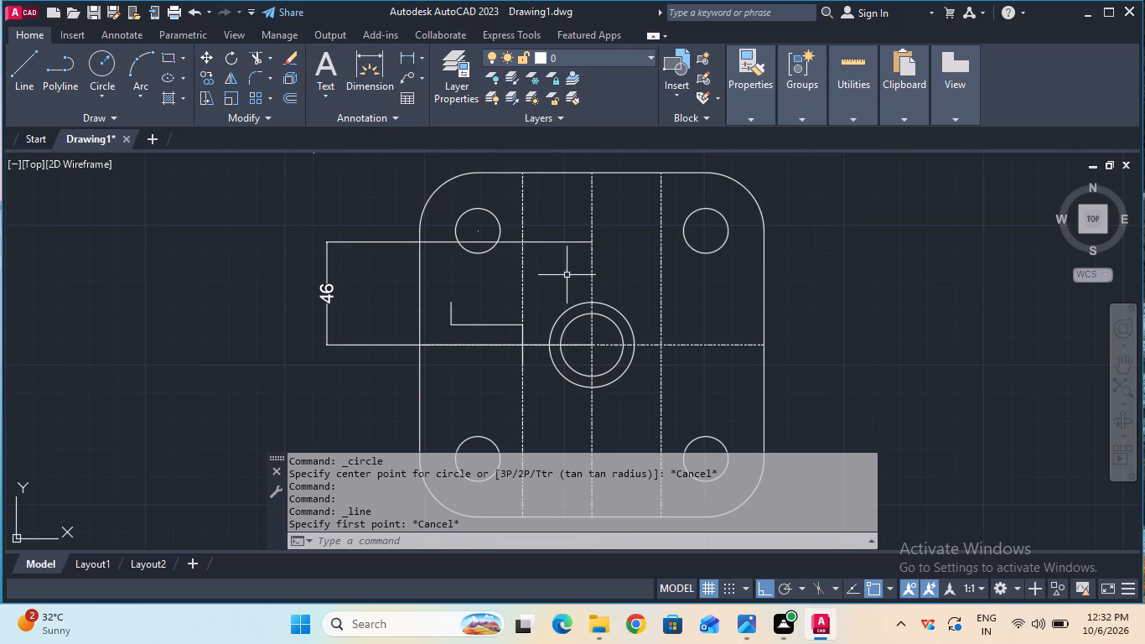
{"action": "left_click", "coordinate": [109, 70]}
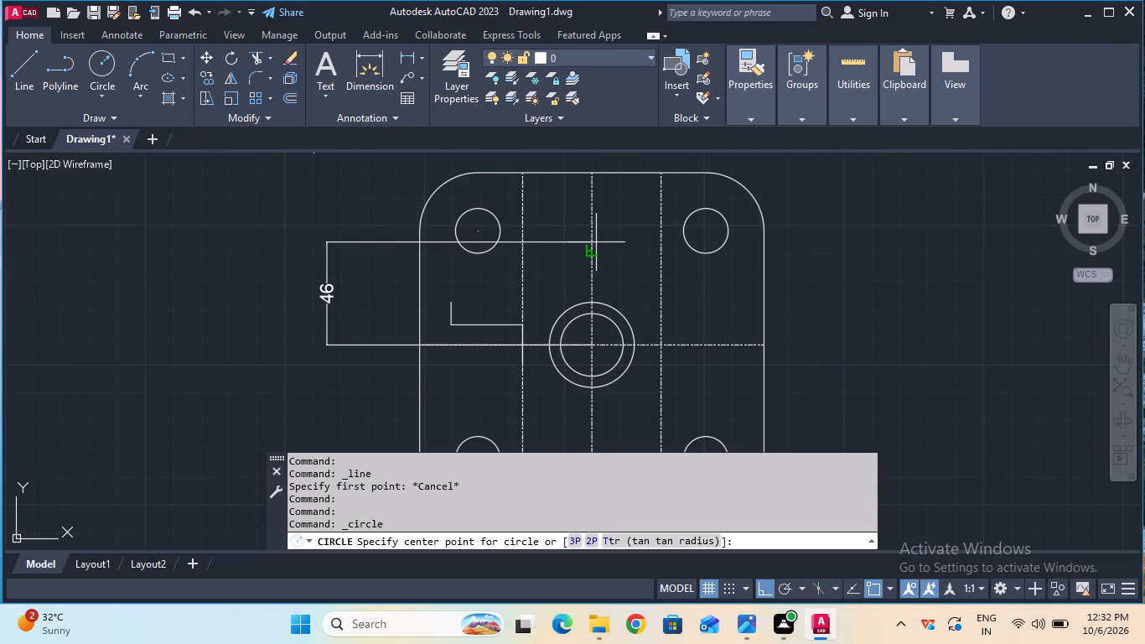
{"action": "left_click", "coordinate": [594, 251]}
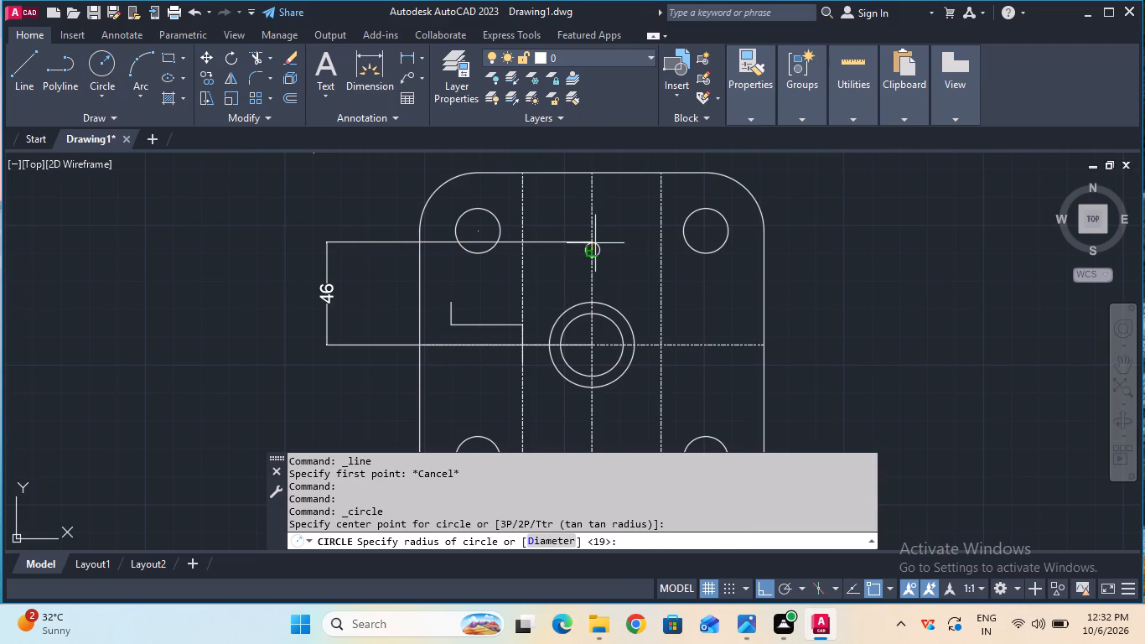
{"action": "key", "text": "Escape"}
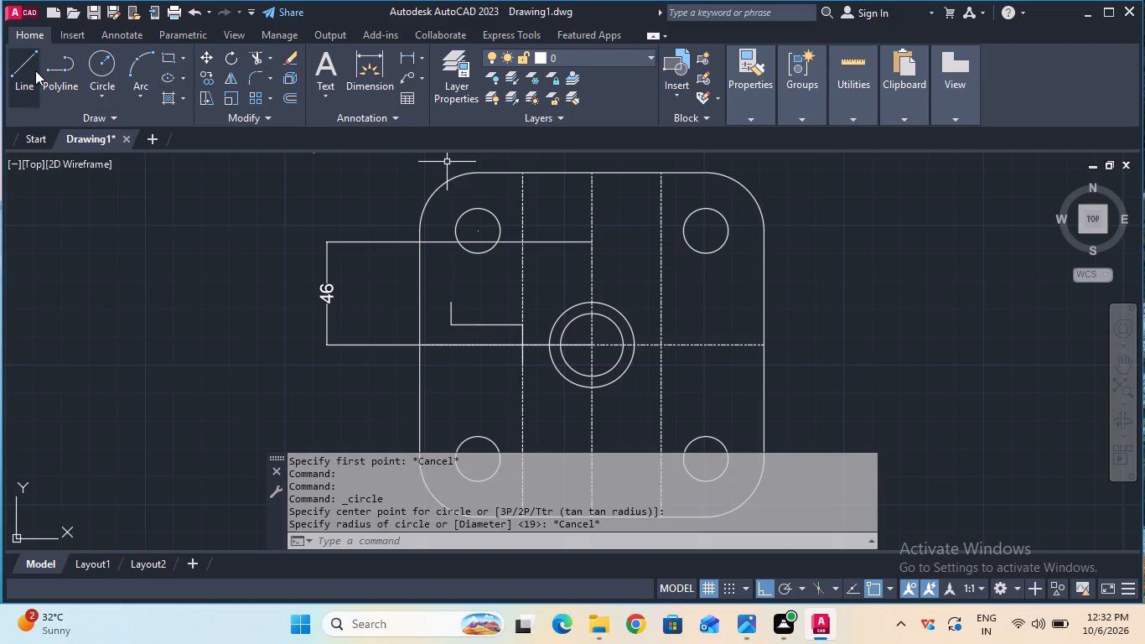
Draw a CENTER linetype line down the vertical centreline from the square's top edge to the 46 mm dimension's upper extension line.
{"action": "left_click", "coordinate": [754, 116]}
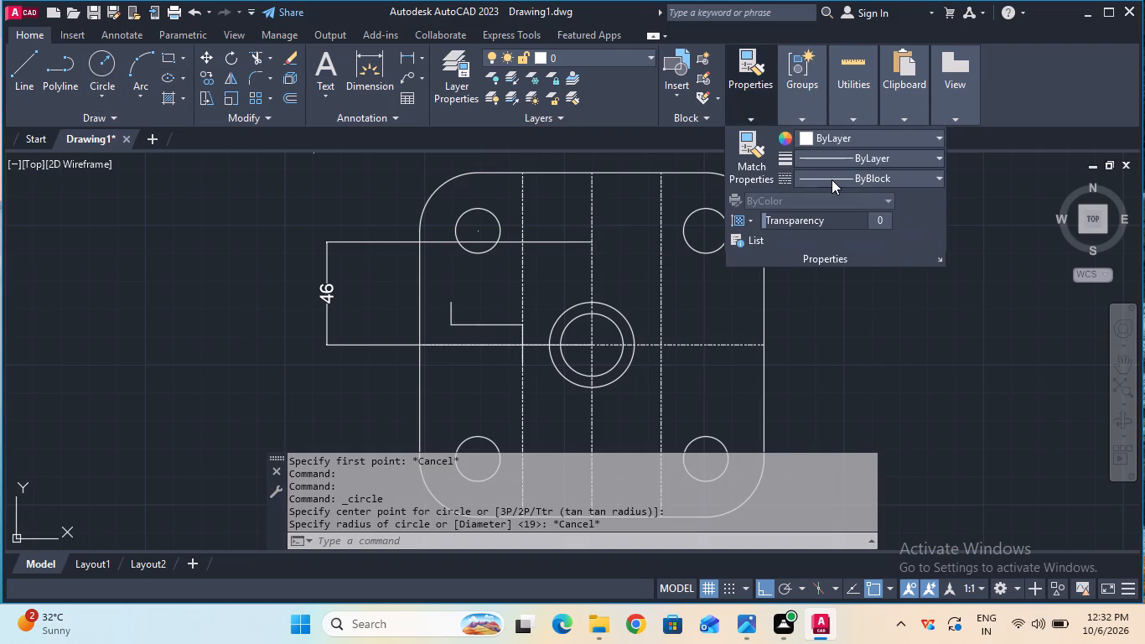
{"action": "left_click", "coordinate": [832, 179]}
{"action": "left_click", "coordinate": [844, 243]}
{"action": "left_click", "coordinate": [22, 70]}
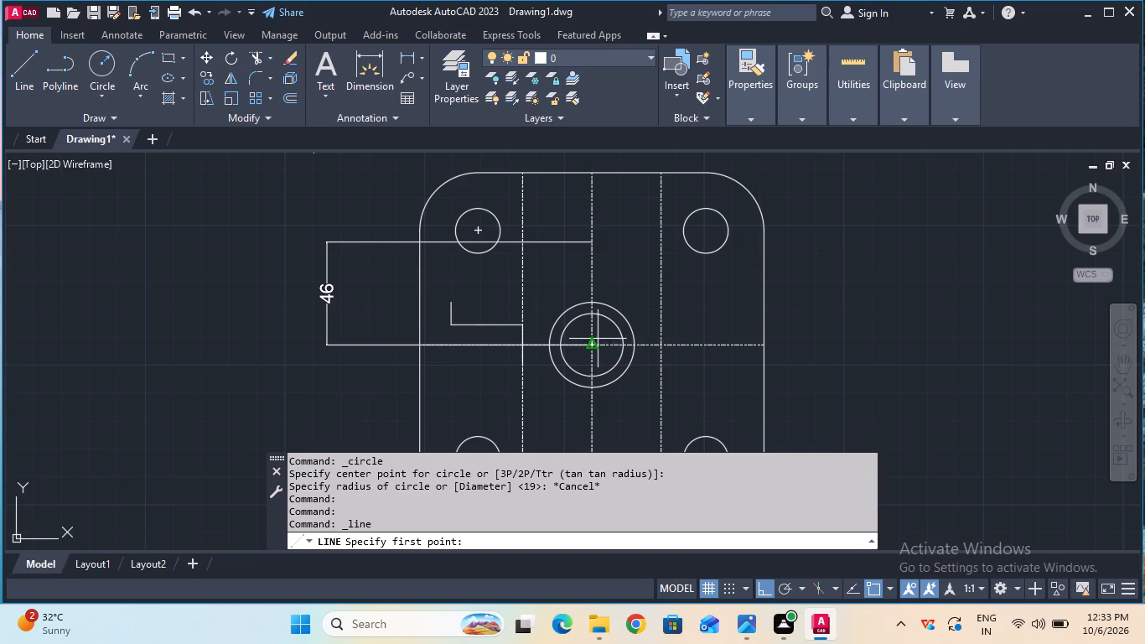
{"action": "key", "text": "Escape"}
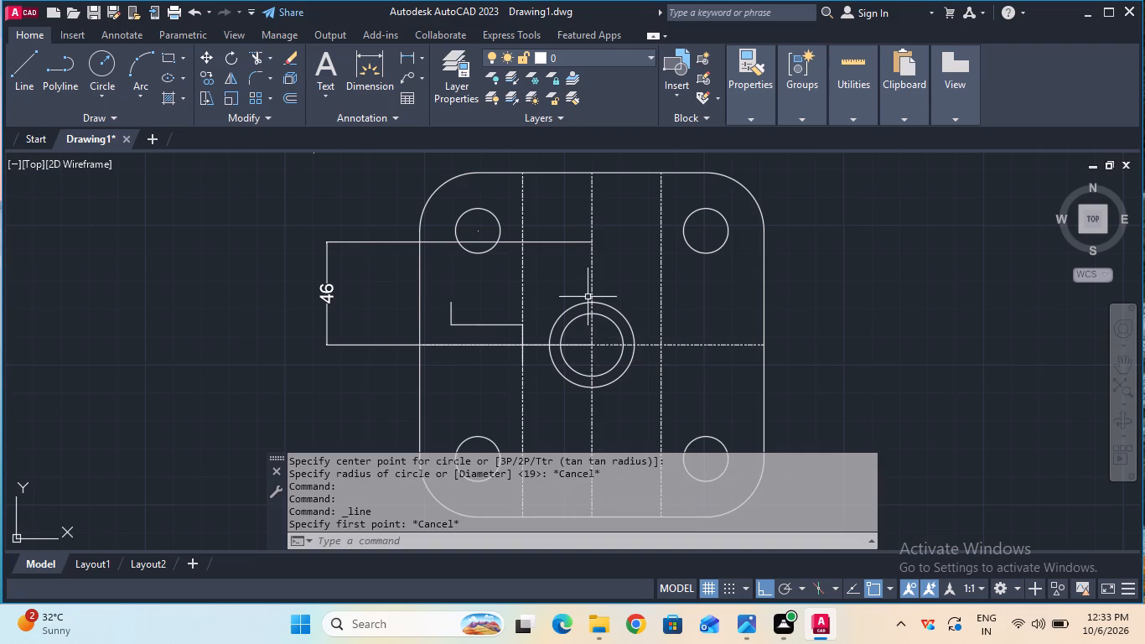
{"action": "left_click", "coordinate": [30, 65]}
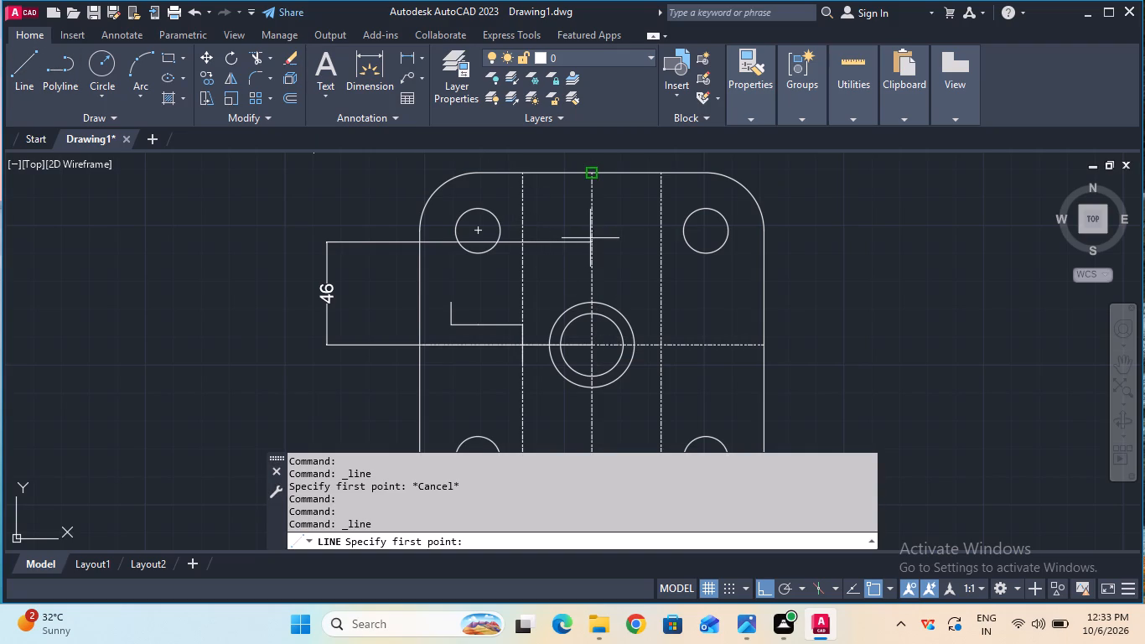
{"action": "left_click", "coordinate": [588, 174]}
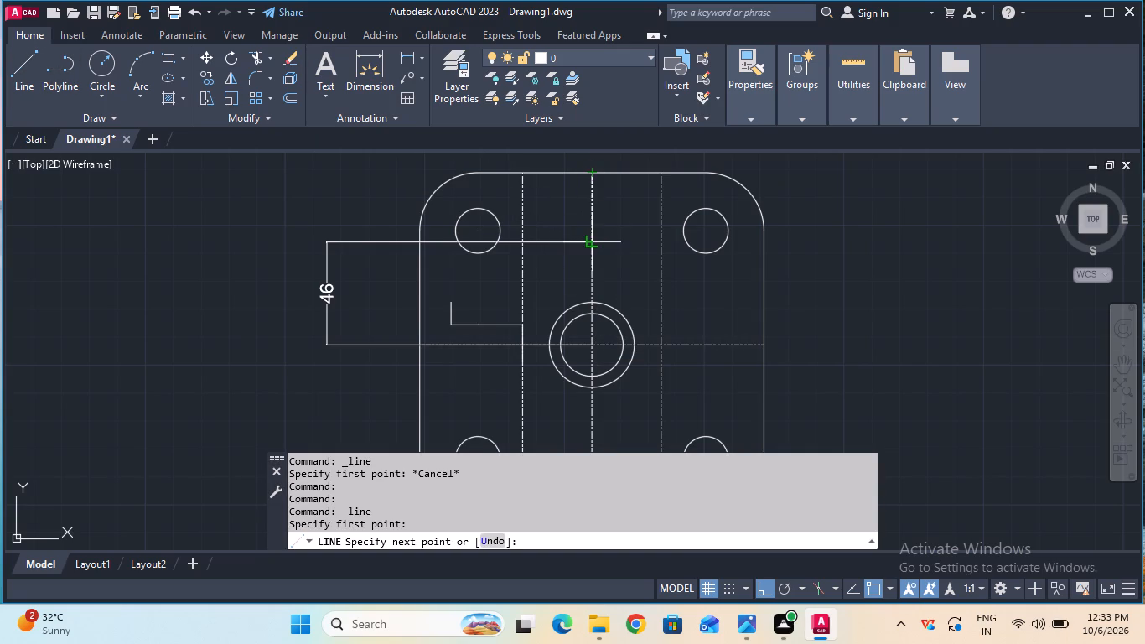
{"action": "left_click", "coordinate": [590, 243]}
{"action": "key", "text": "Escape"}
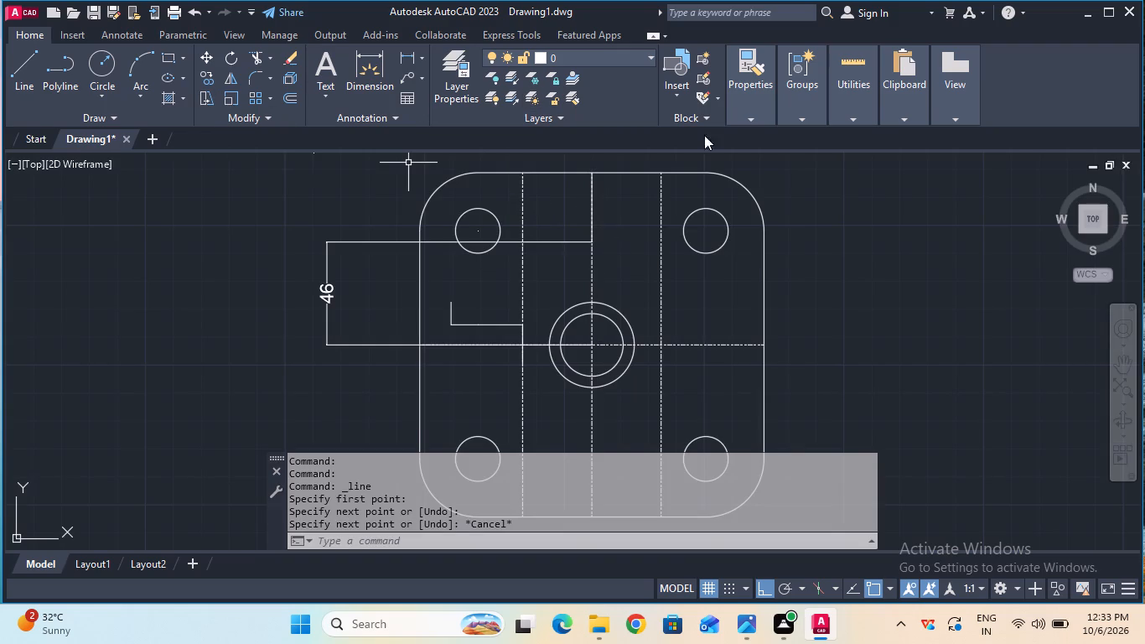
Draw a 10 mm radius circle with ByBlock linetype, centred where the 46 mm dimension's upper extension line meets the vertical centreline.
{"action": "left_click", "coordinate": [762, 106]}
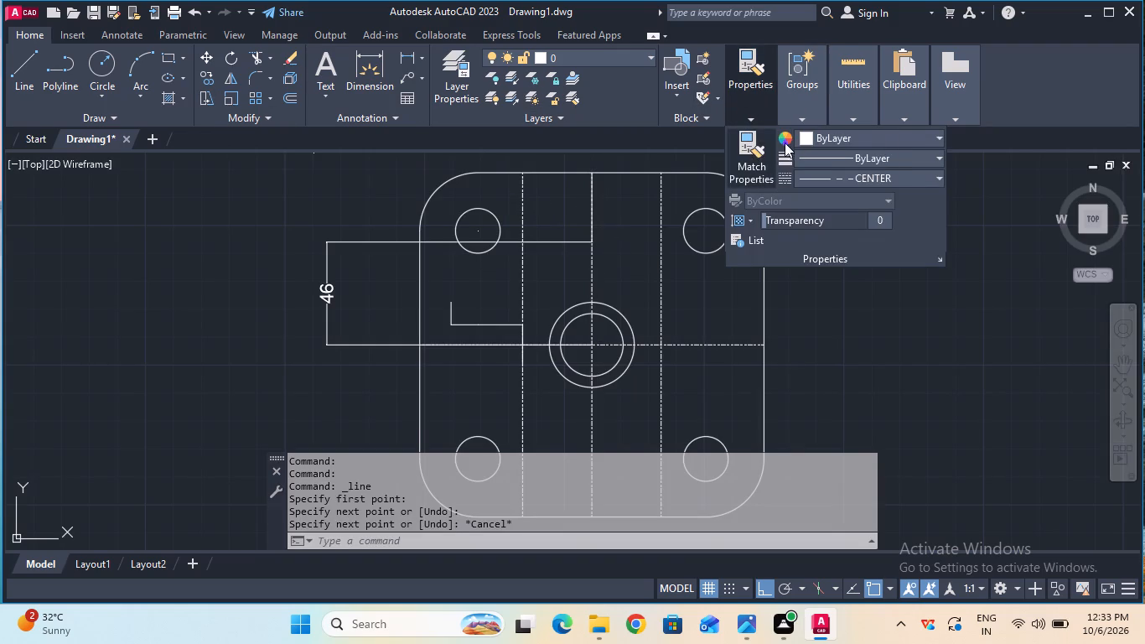
{"action": "left_click", "coordinate": [820, 171]}
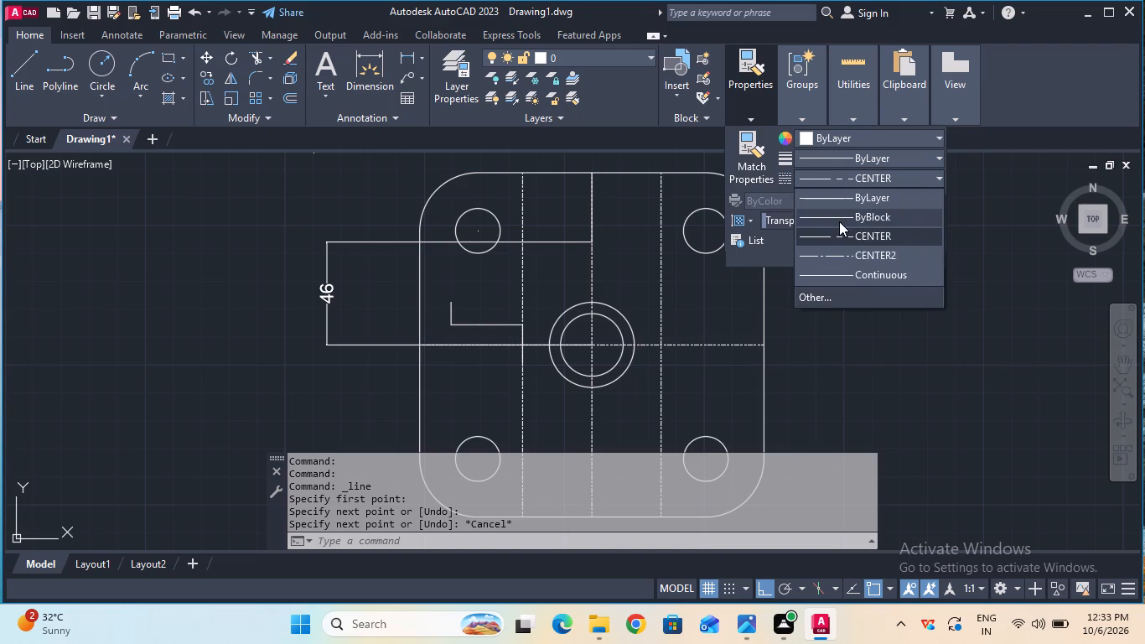
{"action": "left_click", "coordinate": [839, 221]}
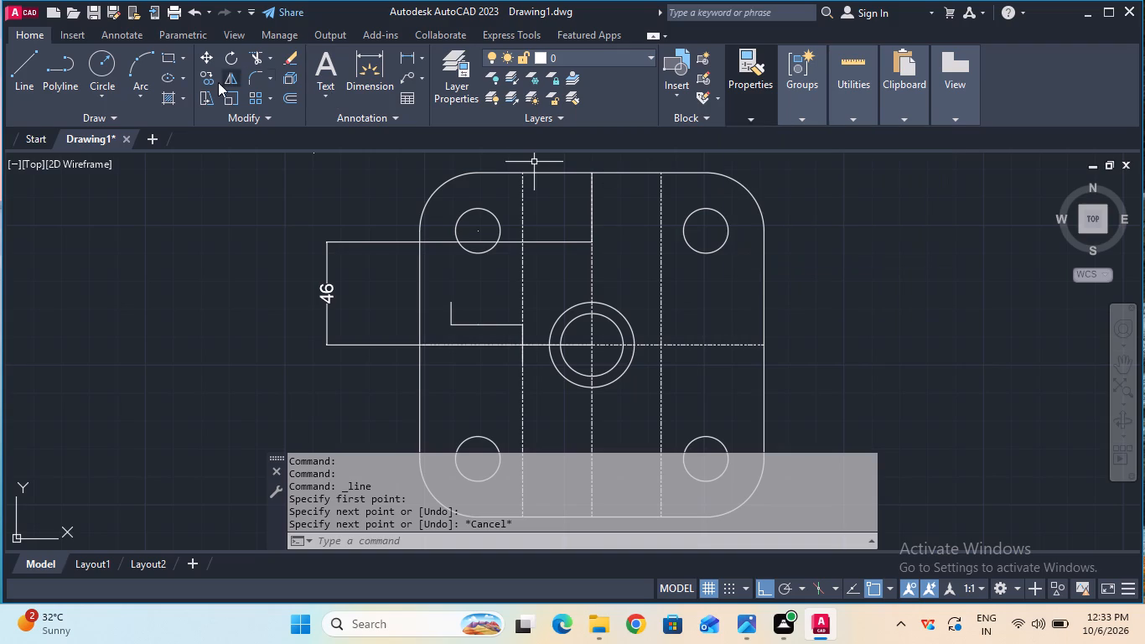
{"action": "left_click", "coordinate": [117, 68]}
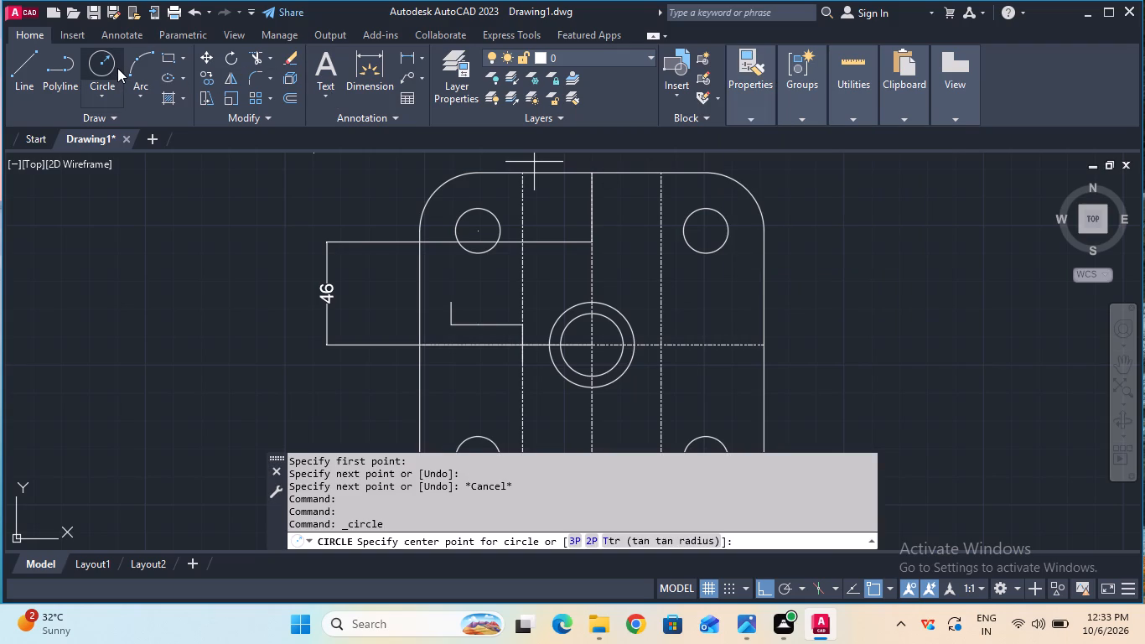
{"action": "left_click", "coordinate": [589, 241]}
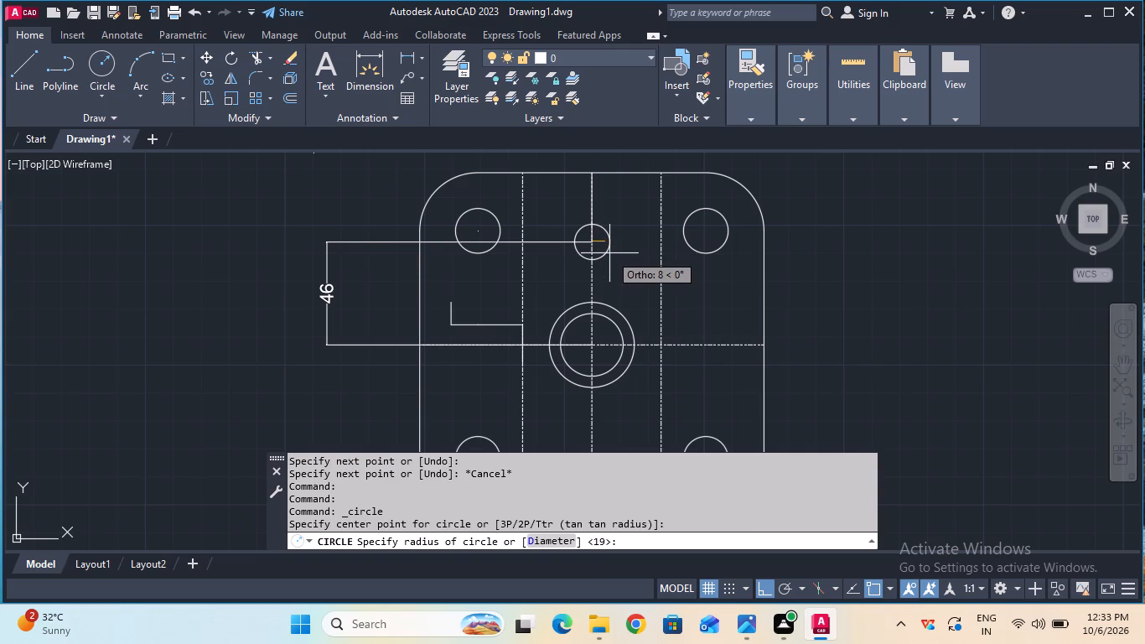
{"action": "key", "text": "1"}
{"action": "key", "text": "0"}
{"action": "key", "text": "Return"}
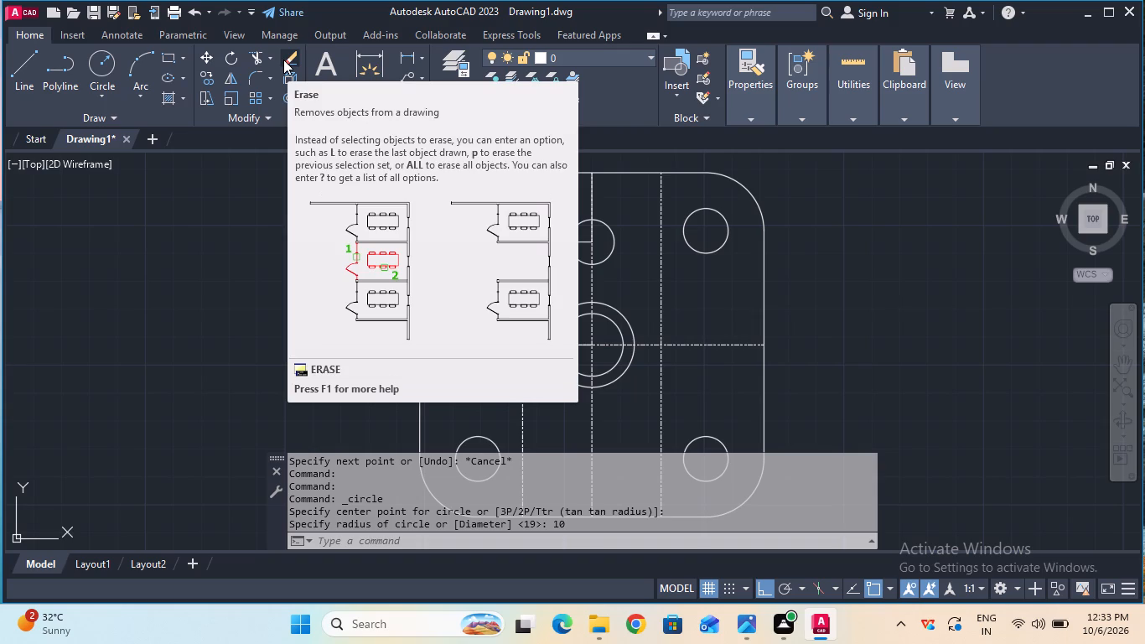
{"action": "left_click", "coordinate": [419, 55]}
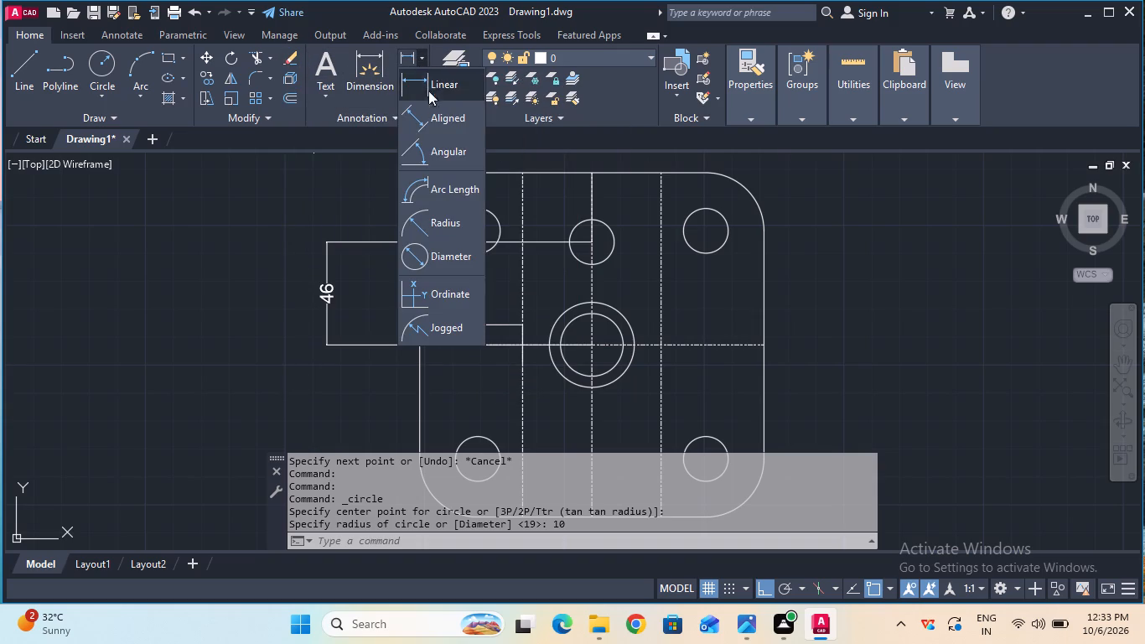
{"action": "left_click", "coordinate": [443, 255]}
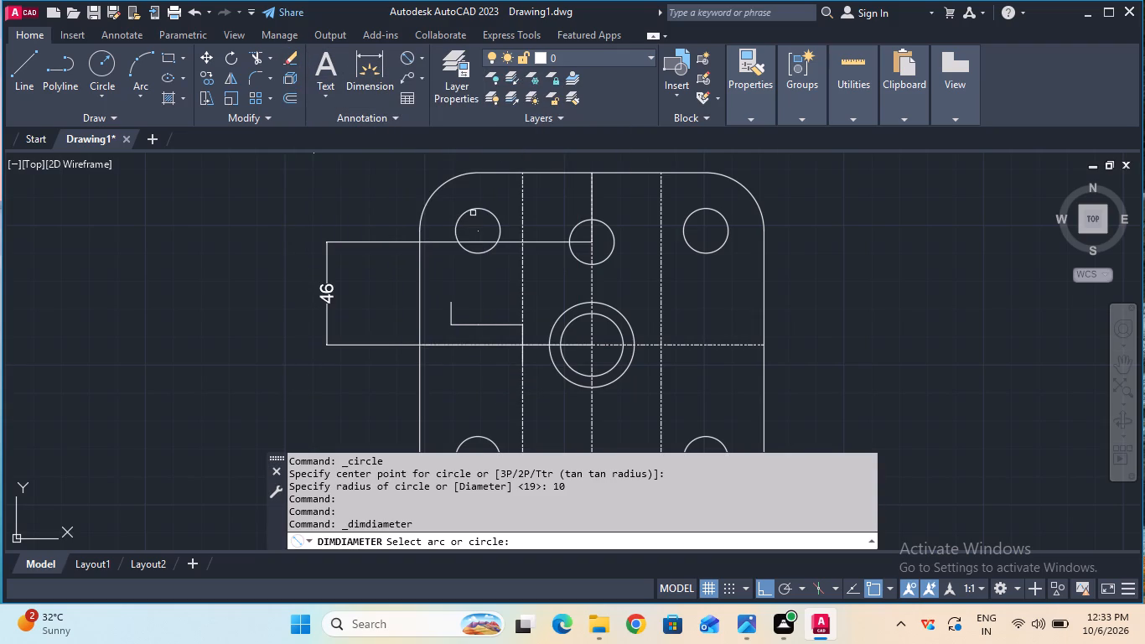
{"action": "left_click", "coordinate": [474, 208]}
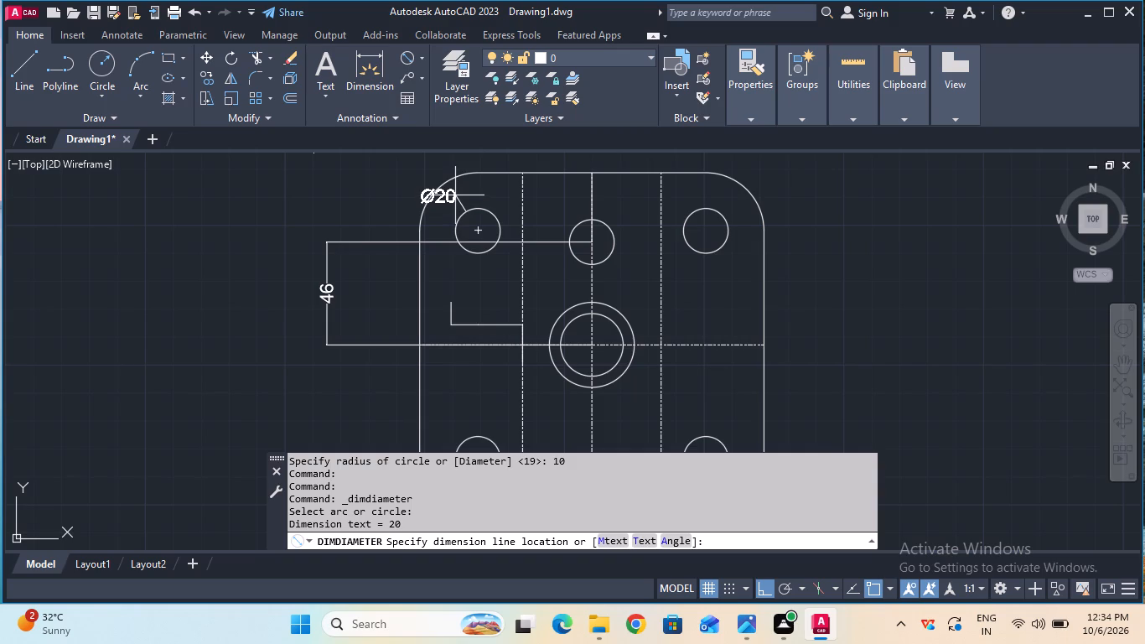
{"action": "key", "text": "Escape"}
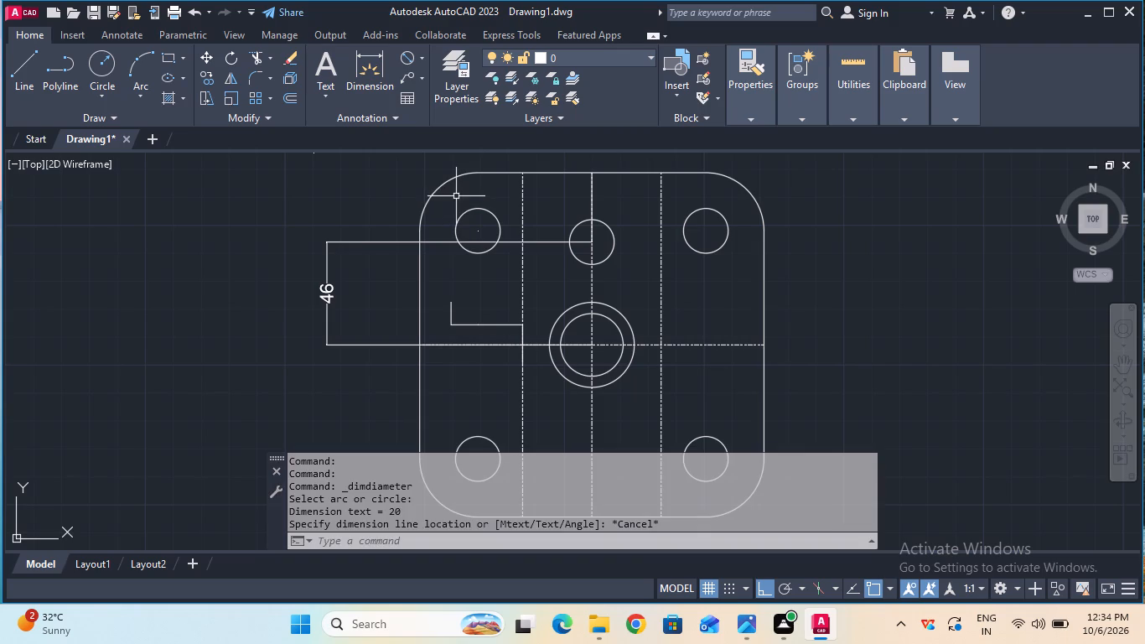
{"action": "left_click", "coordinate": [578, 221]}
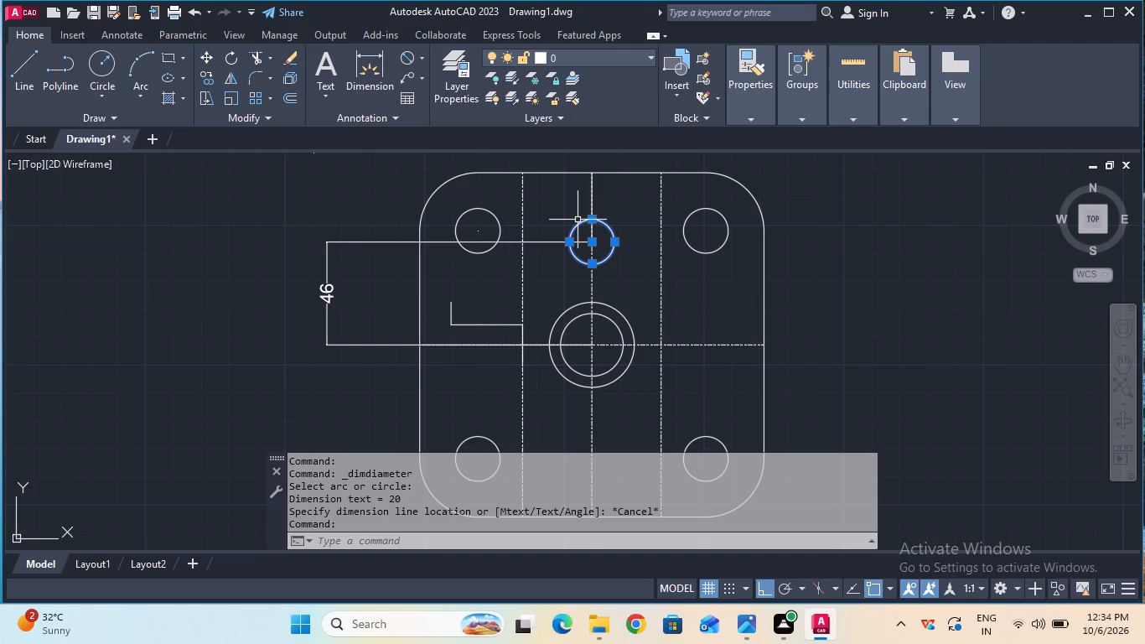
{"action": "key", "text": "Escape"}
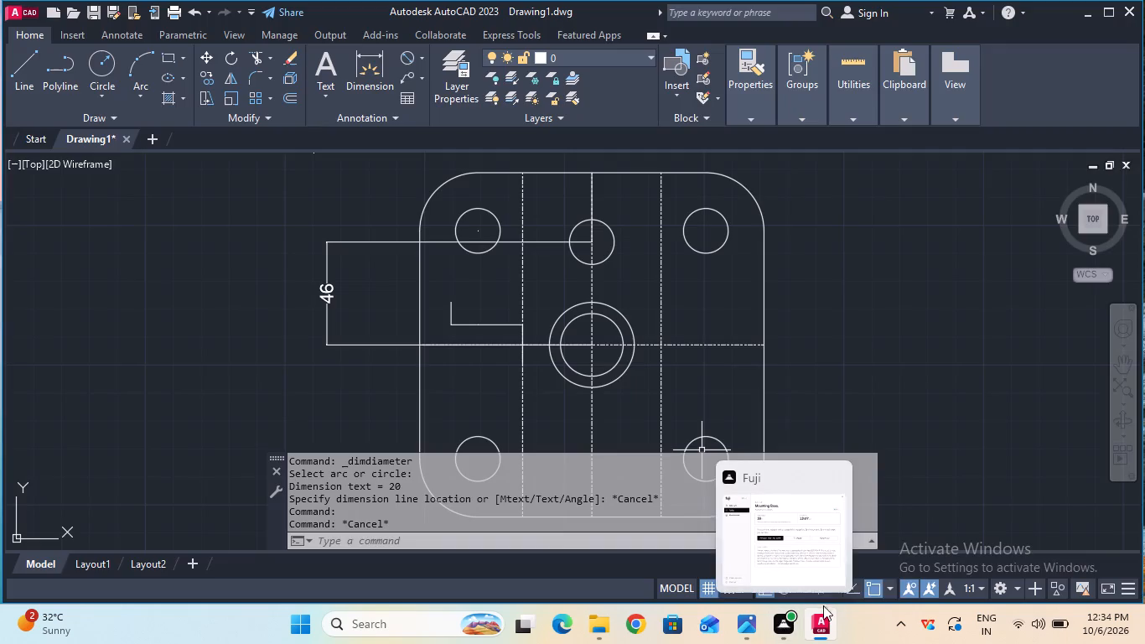
Erase the circle above the central concentric circles and redraw it with a 10 mm radius at the 46 mm dimension's upper end.
{"action": "left_click", "coordinate": [579, 257]}
{"action": "key", "text": "Delete"}
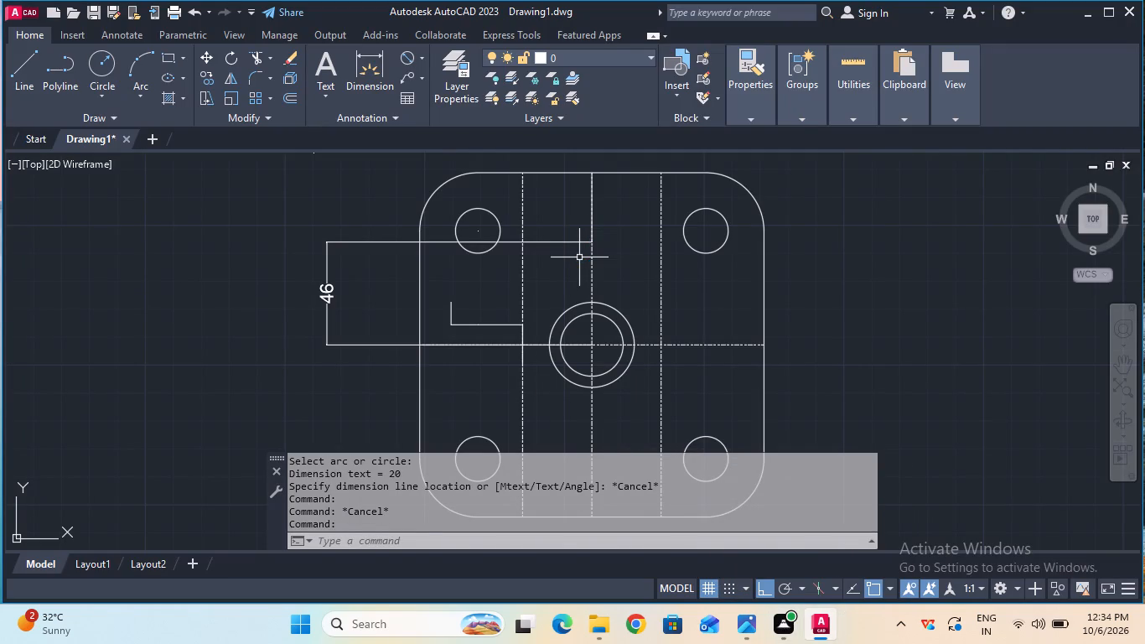
{"action": "left_click", "coordinate": [103, 74]}
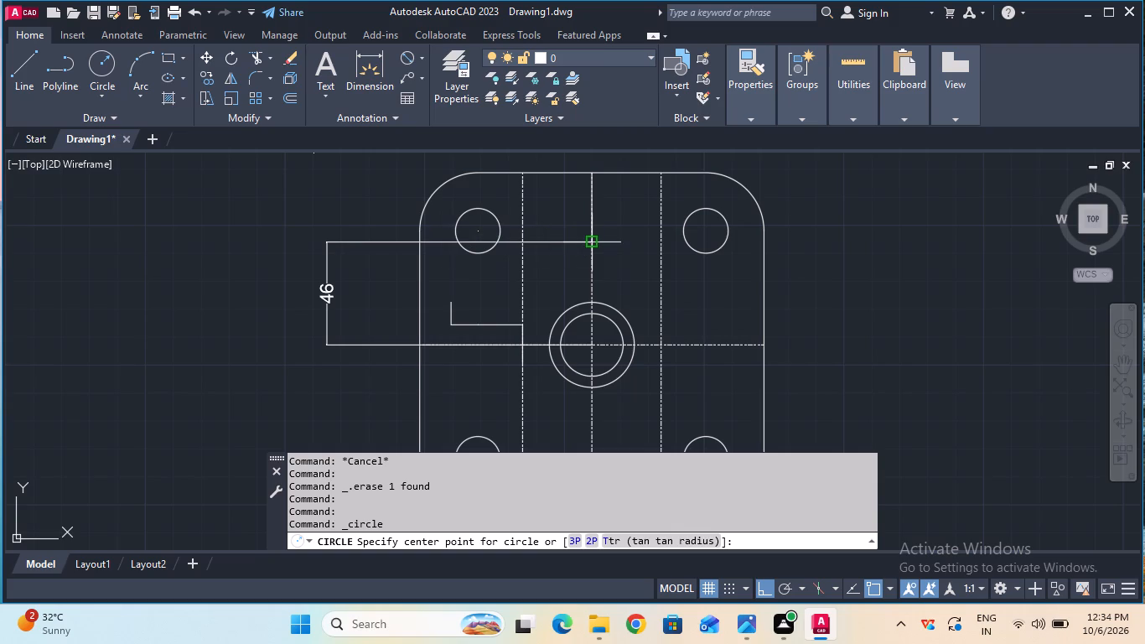
{"action": "left_click", "coordinate": [590, 239]}
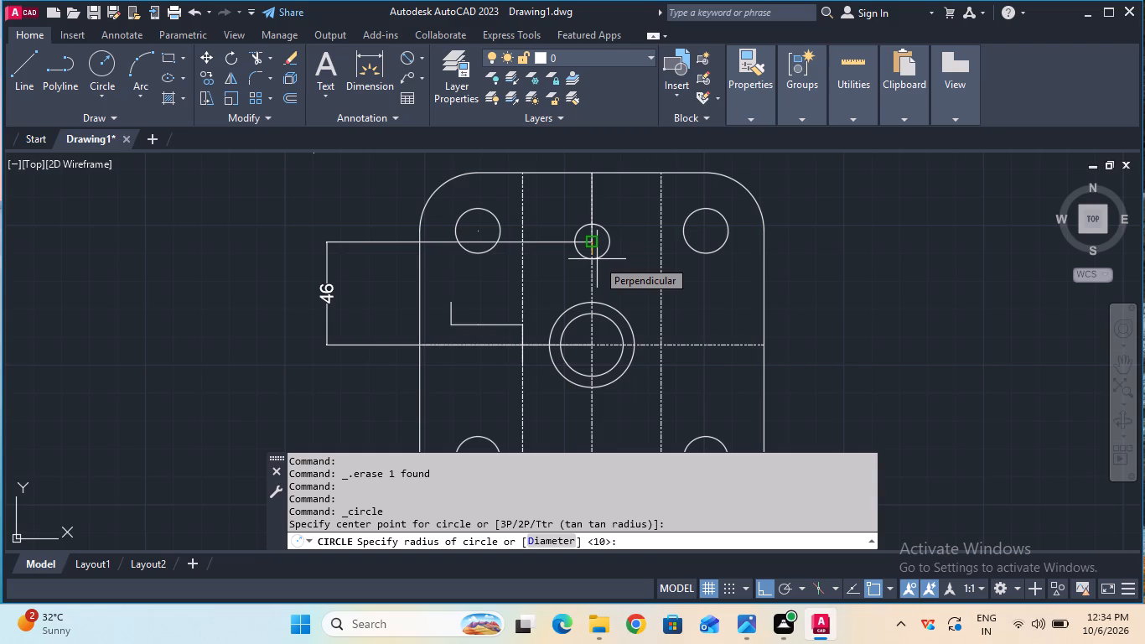
{"action": "type", "text": "10"}
{"action": "key", "text": "Return"}
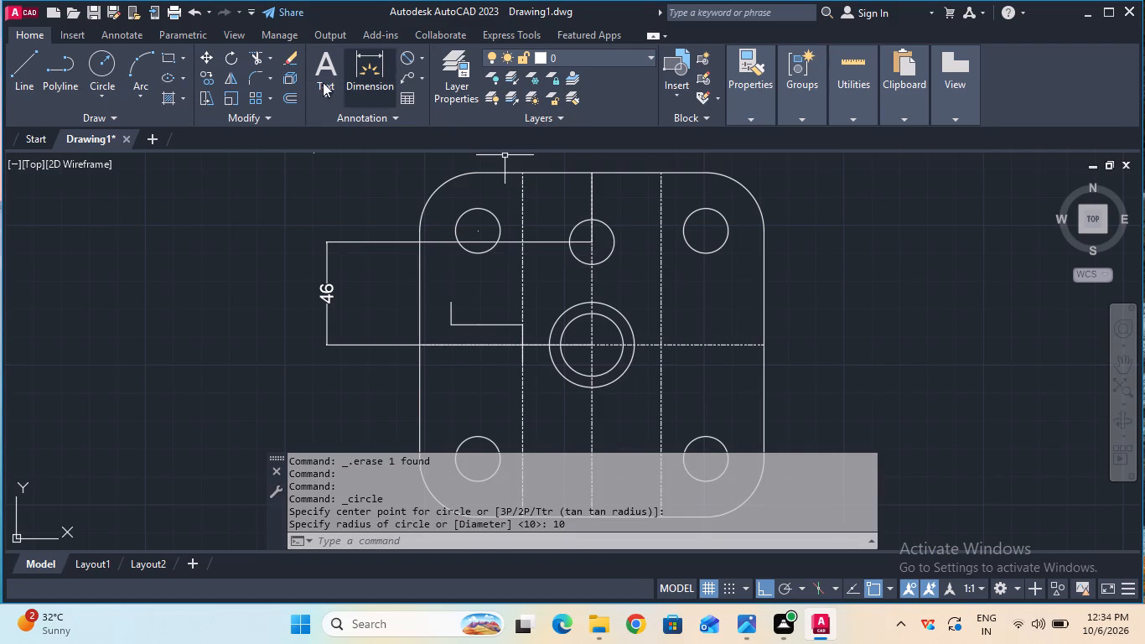
Trim away the overlapping short line on the vertical centreline, both above and inside the upper 10 mm radius circle.
{"action": "left_click", "coordinate": [256, 60]}
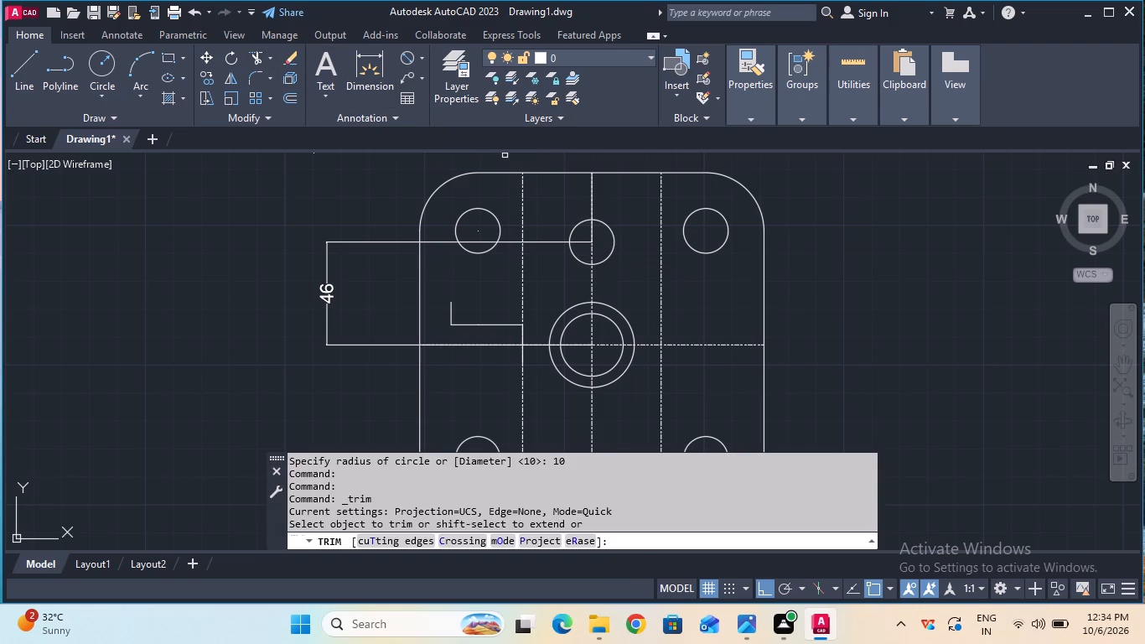
{"action": "left_click", "coordinate": [591, 201]}
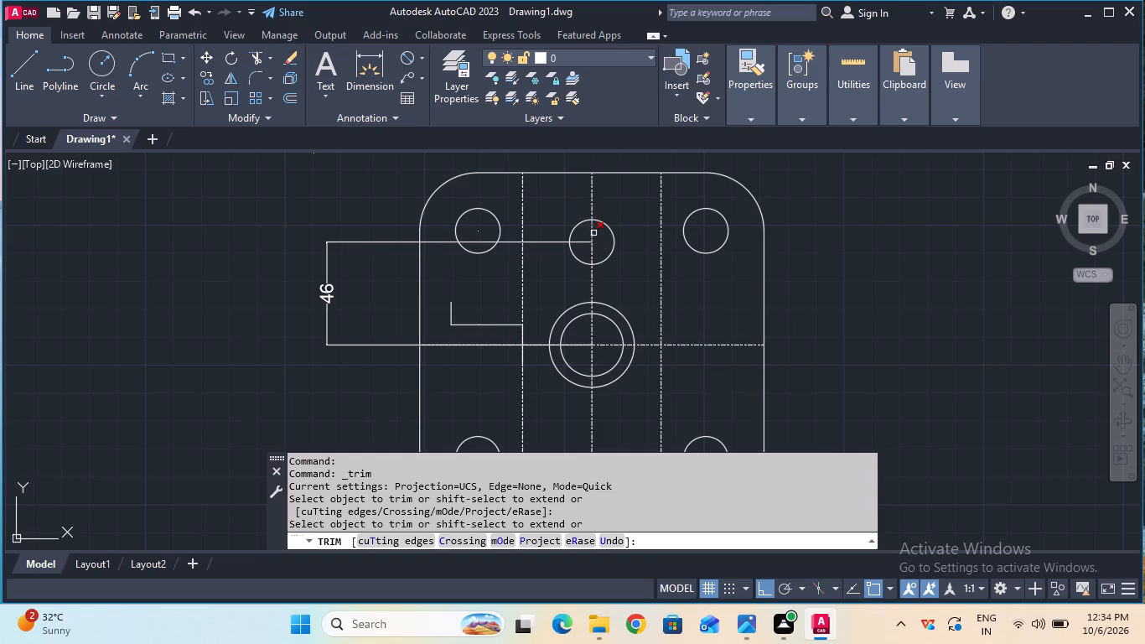
{"action": "left_click", "coordinate": [593, 233]}
{"action": "key", "text": "Escape"}
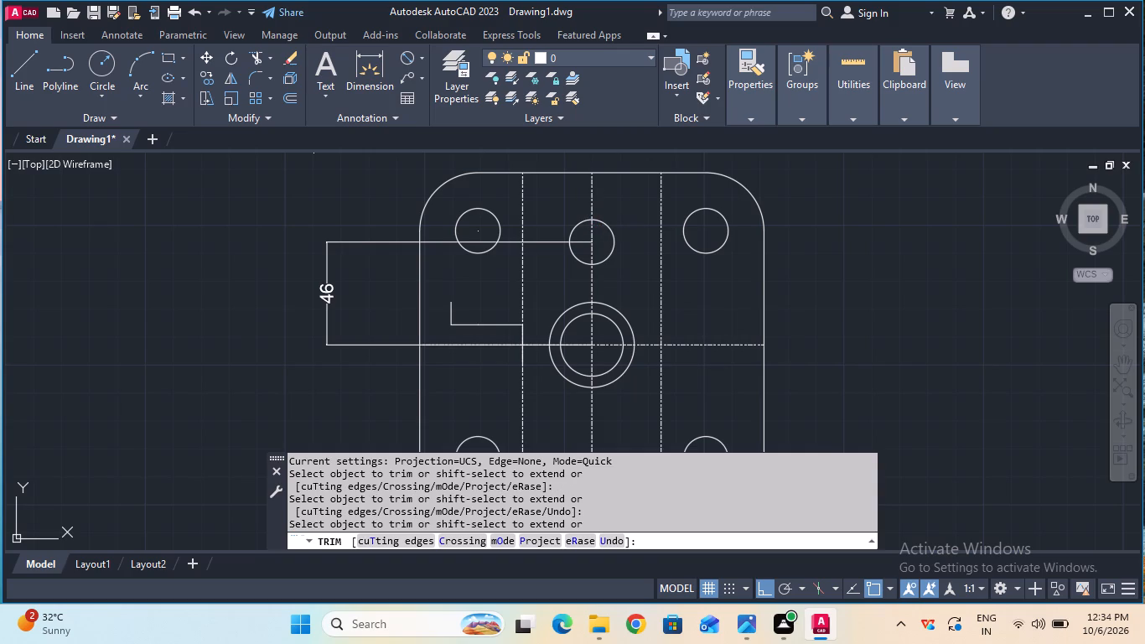
Delete the 46 mm reference dimension.
{"action": "left_click", "coordinate": [333, 294]}
{"action": "key", "text": "Delete"}
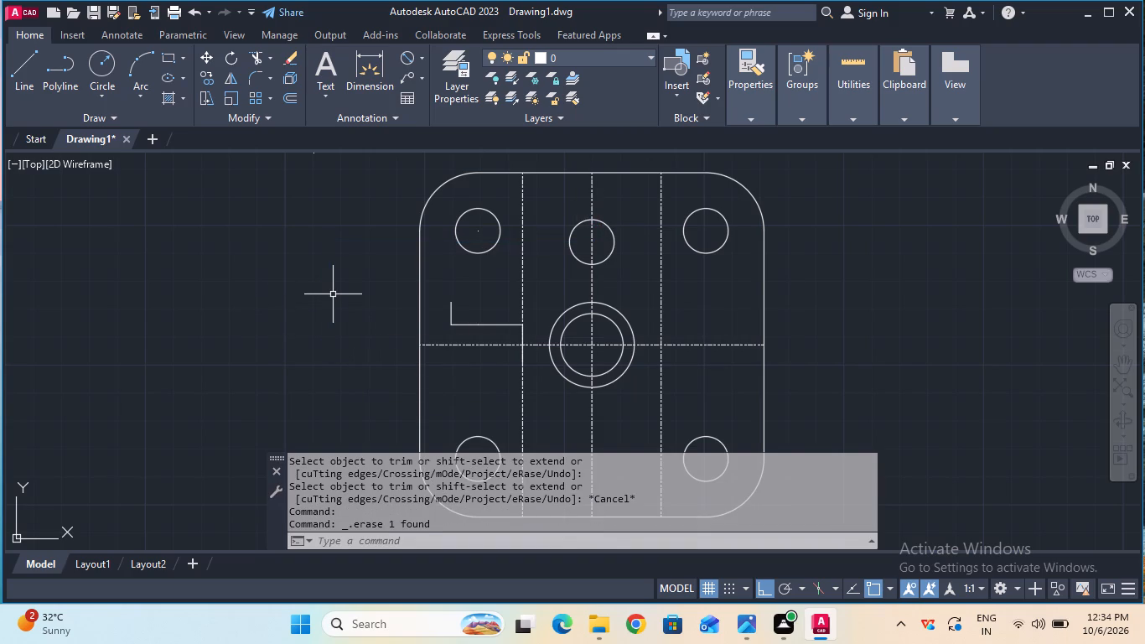
Copy the upper 10 mm radius centreline circle from its centre 92 mm straight down along the vertical centreline.
{"action": "scroll", "coordinate": [333, 294], "scroll_direction": "down", "scroll_amount": 1, "text": "ctrl"}
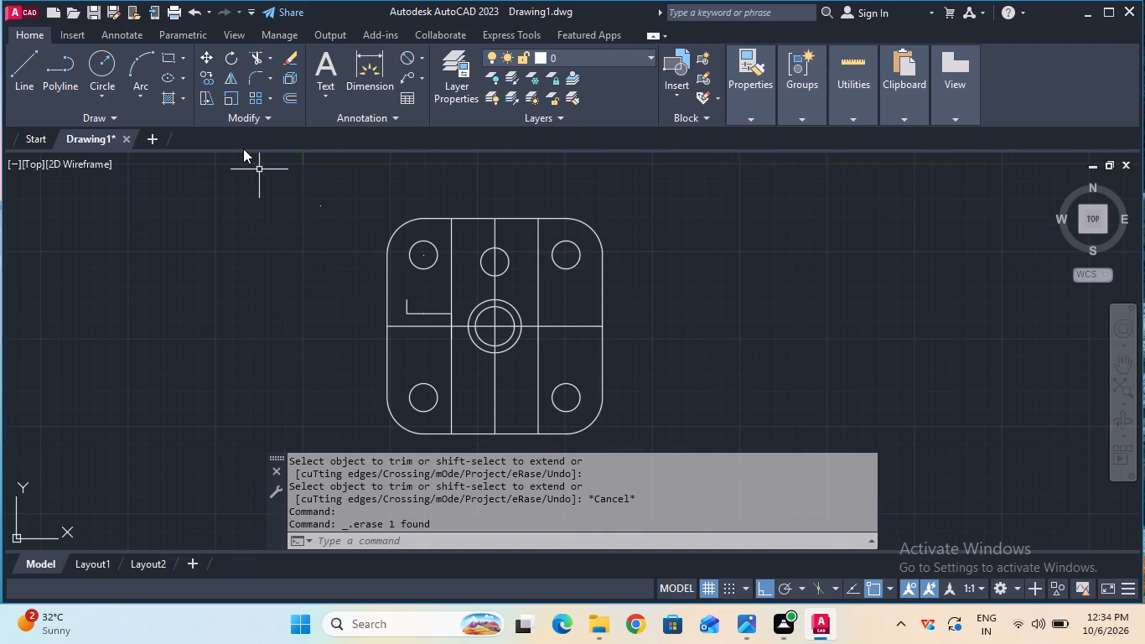
{"action": "double_click", "coordinate": [204, 70]}
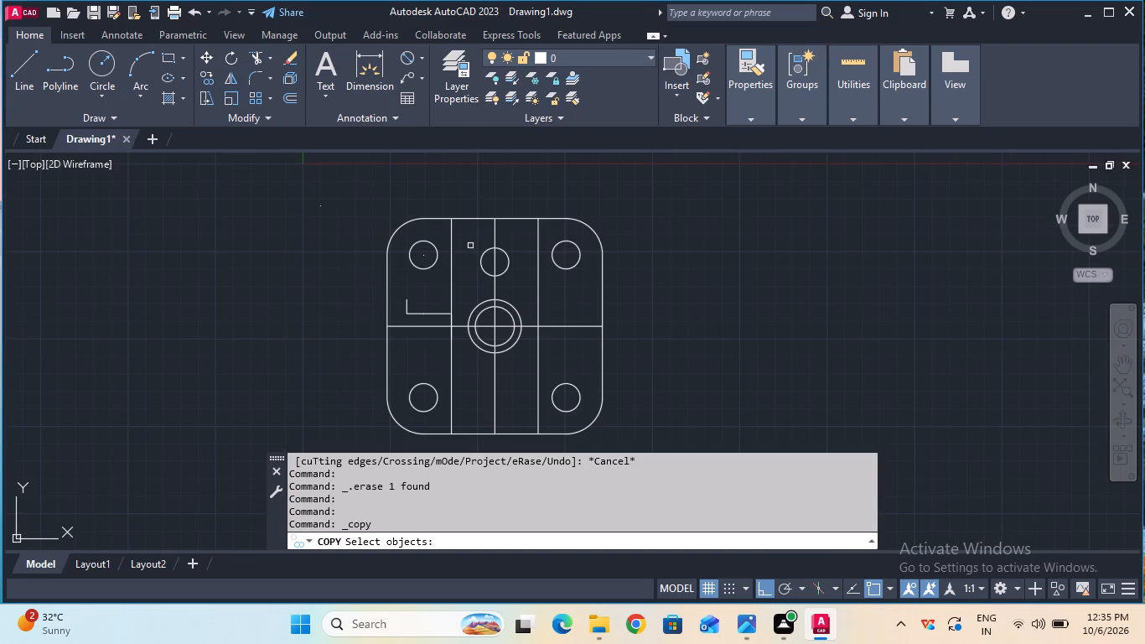
{"action": "double_click", "coordinate": [484, 257]}
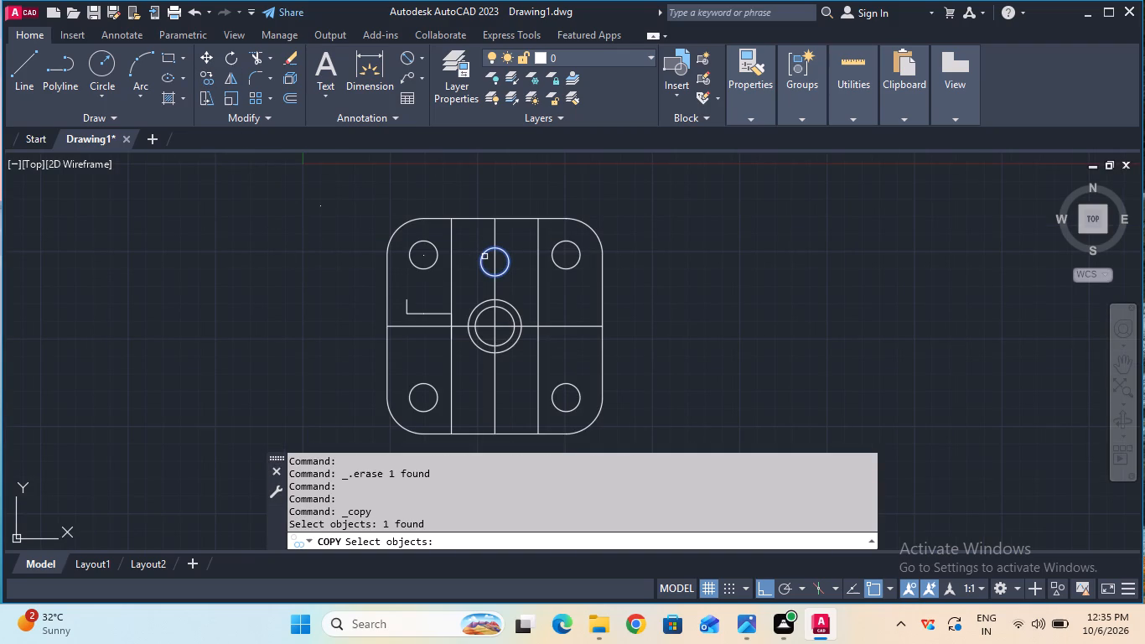
{"action": "key", "text": "Return"}
{"action": "left_click", "coordinate": [499, 262]}
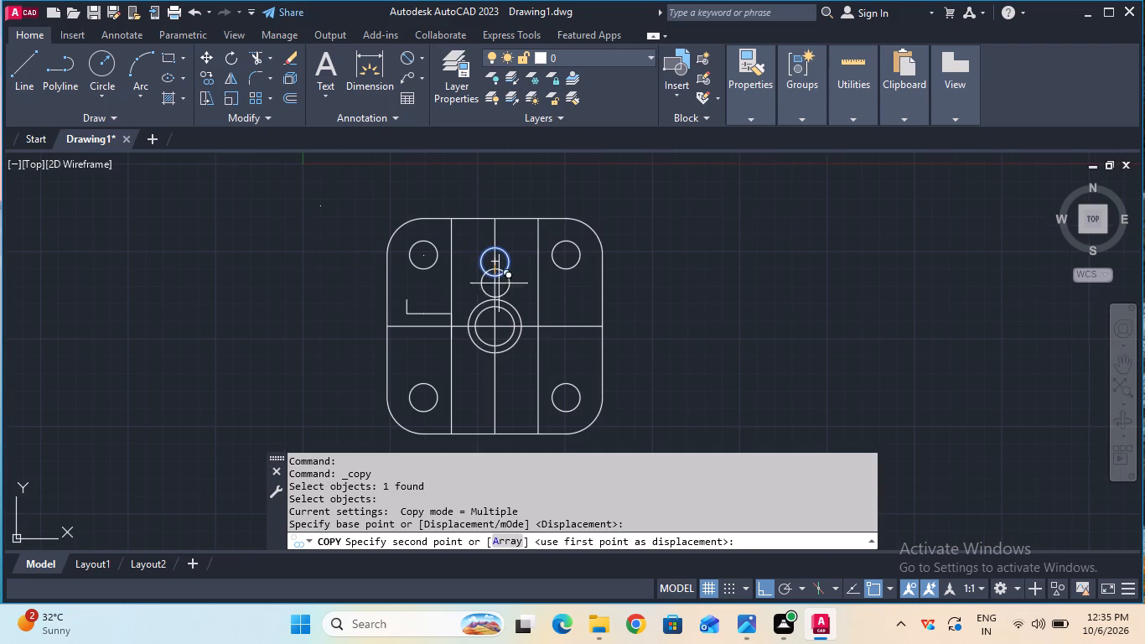
{"action": "type", "text": "92"}
{"action": "key", "text": "Return"}
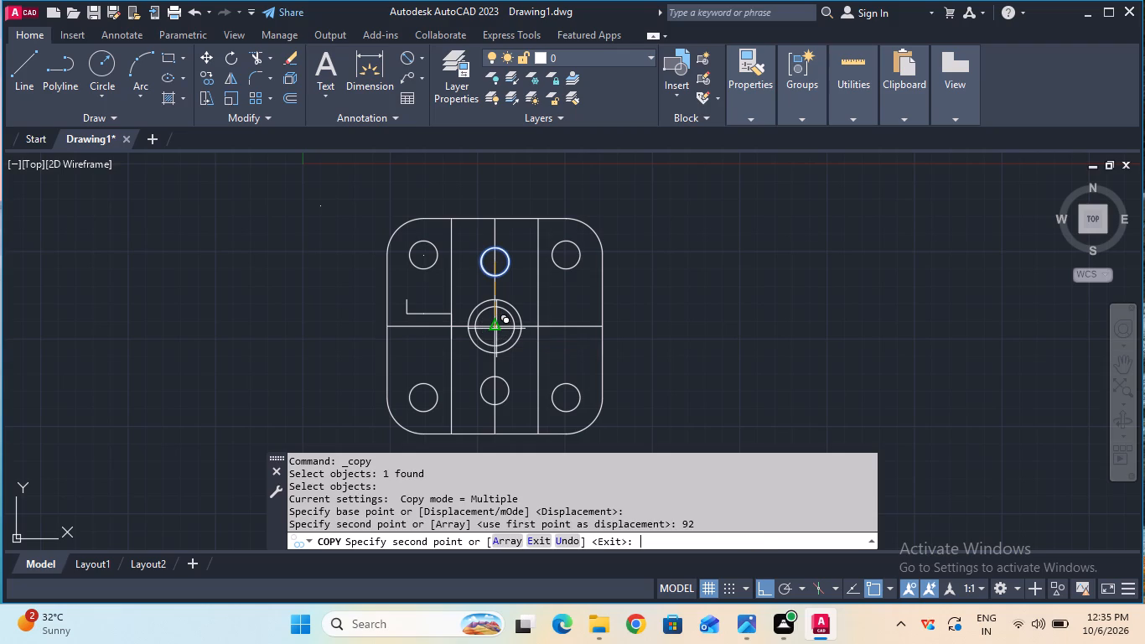
{"action": "key", "text": "Escape"}
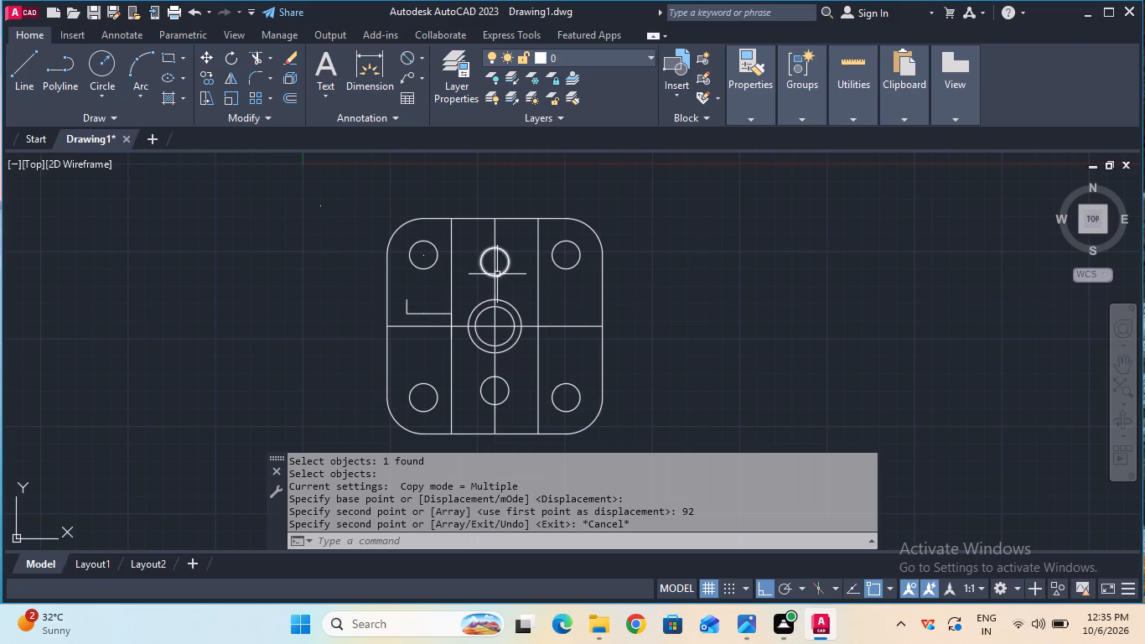
Draw an 18 mm radius circle concentric with the upper 10 mm radius circle on the vertical centreline.
{"action": "scroll", "coordinate": [527, 269], "scroll_direction": "up", "scroll_amount": 1, "text": "ctrl"}
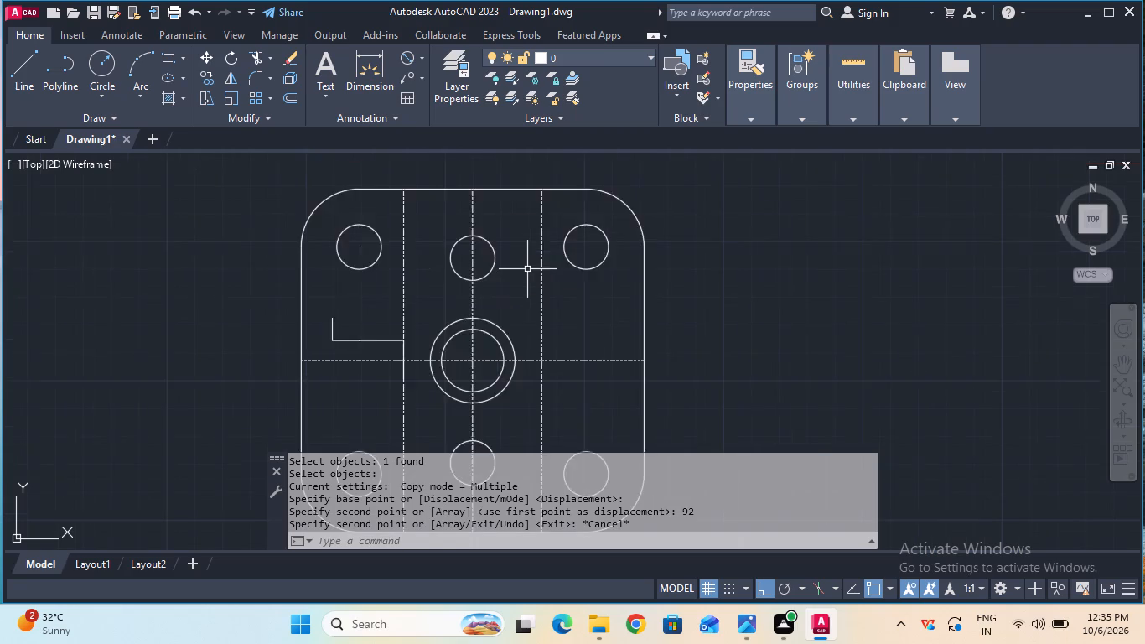
{"action": "scroll", "coordinate": [527, 269], "scroll_direction": "up", "scroll_amount": 1, "text": "ctrl"}
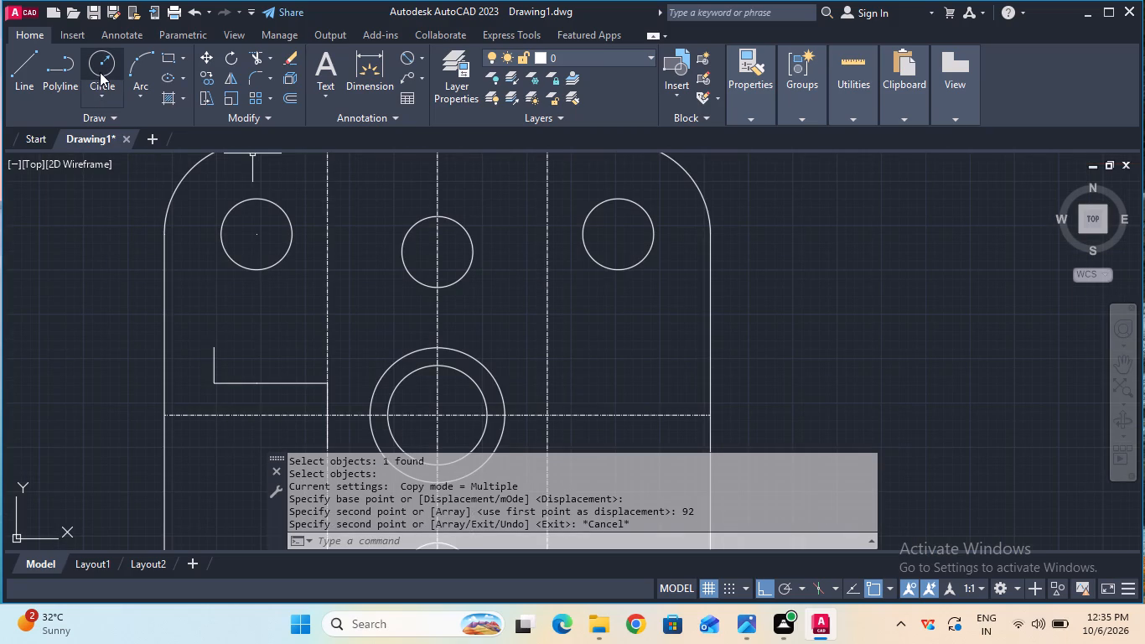
{"action": "double_click", "coordinate": [100, 72]}
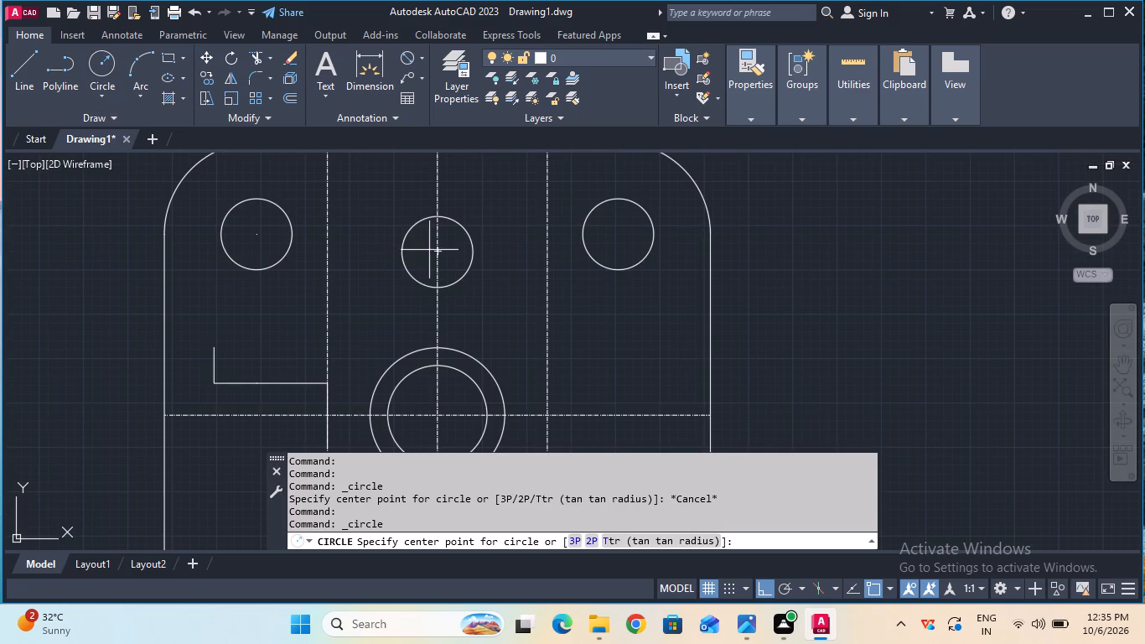
{"action": "double_click", "coordinate": [438, 250]}
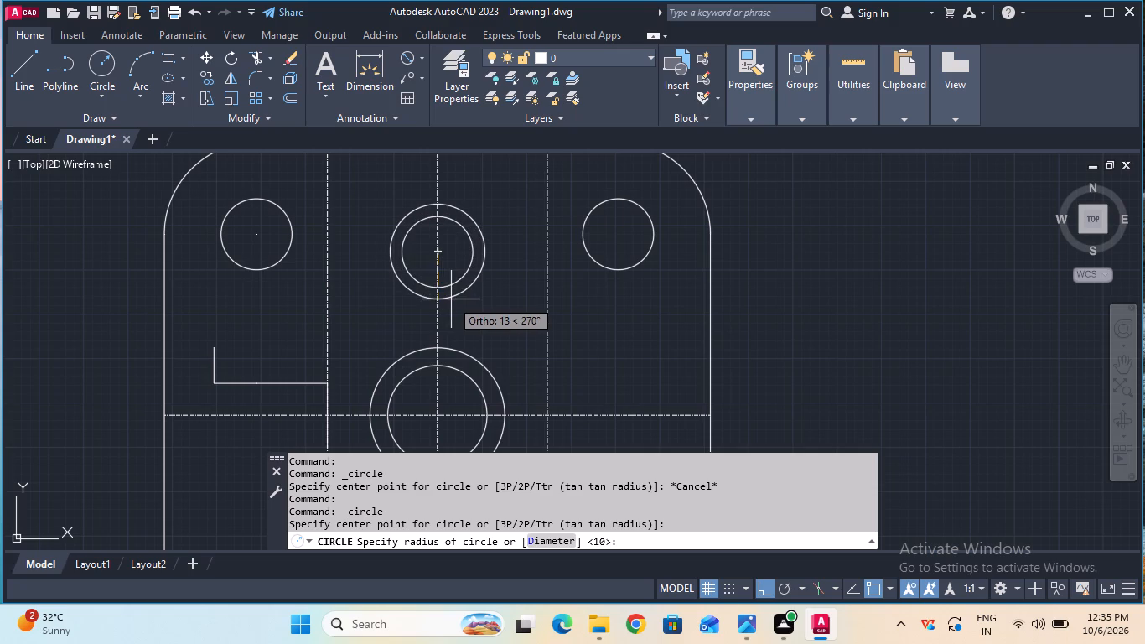
{"action": "key", "text": "1"}
{"action": "key", "text": "8"}
{"action": "key", "text": "Return"}
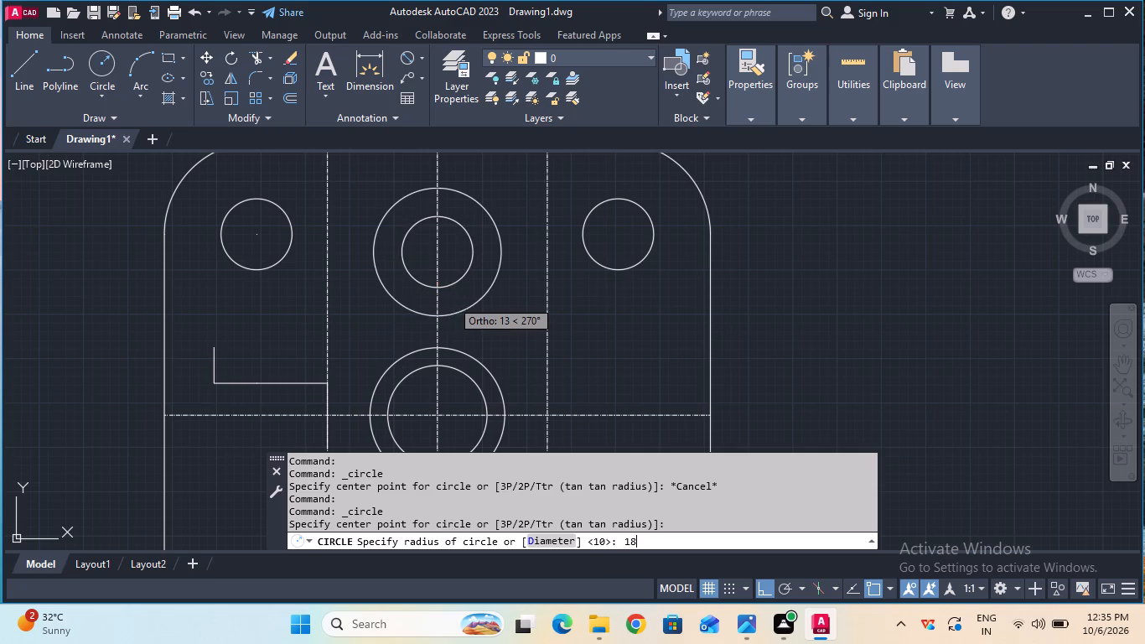
{"action": "key", "text": "Escape"}
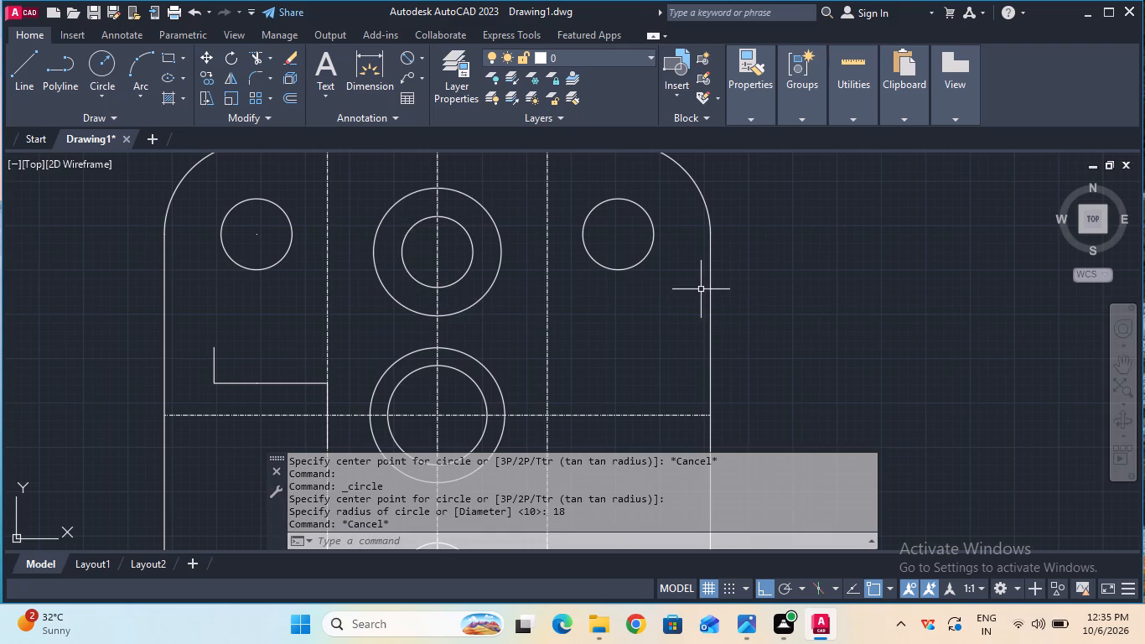
Copy the 18 mm radius circle from its centre 92 mm straight down, around the lower centreline hole.
{"action": "scroll", "coordinate": [701, 289], "scroll_direction": "down", "scroll_amount": 2, "text": "ctrl"}
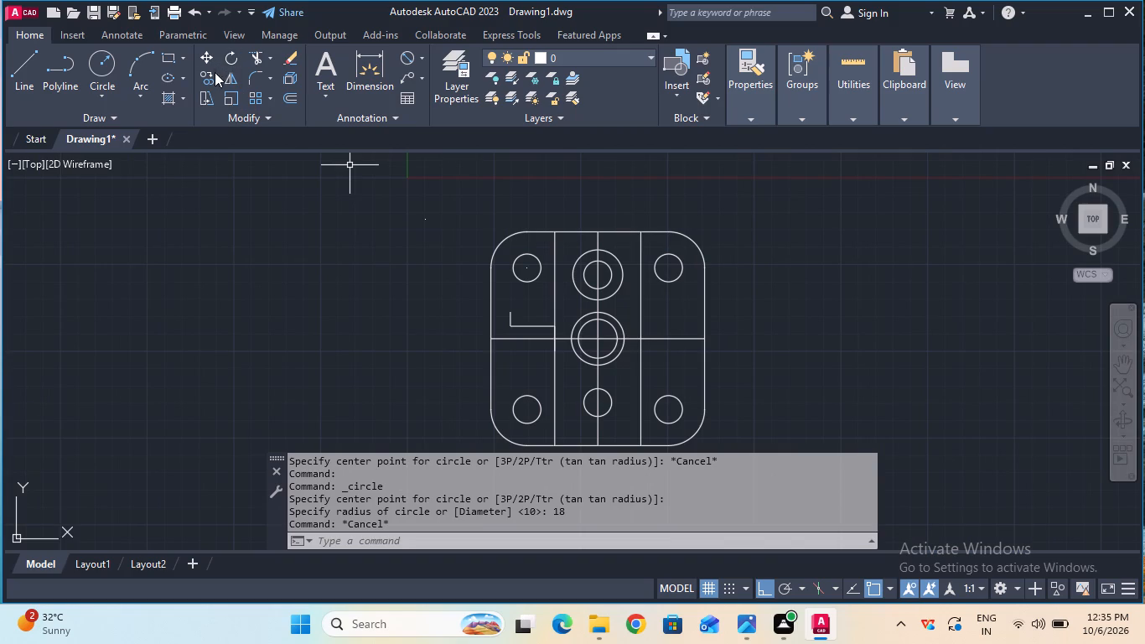
{"action": "left_click", "coordinate": [209, 75]}
{"action": "left_click", "coordinate": [578, 264]}
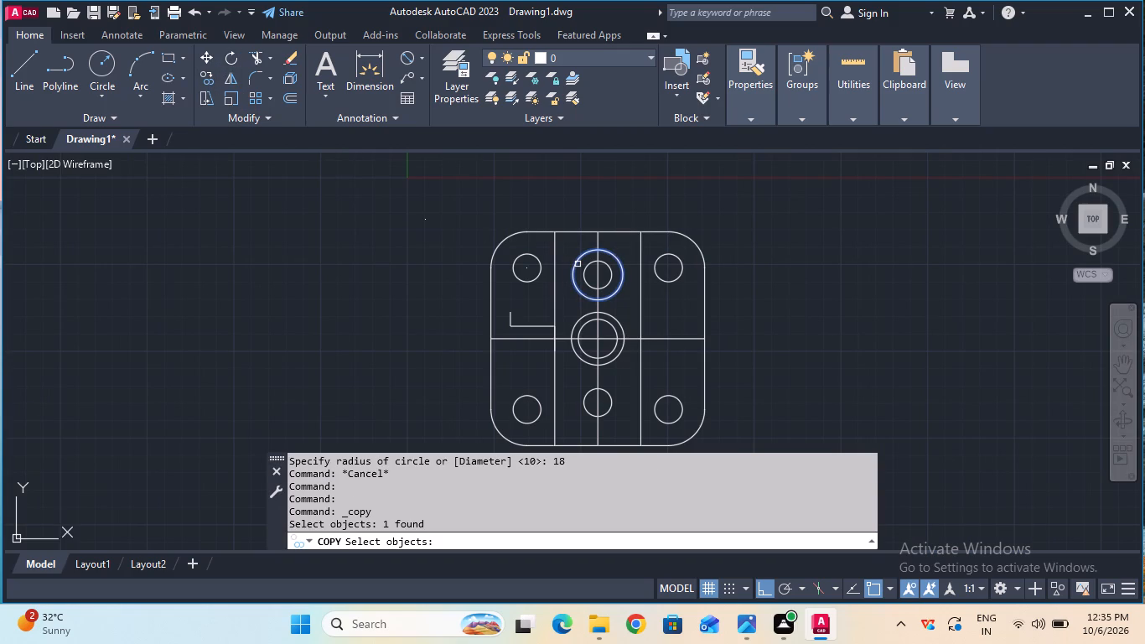
{"action": "key", "text": "Return"}
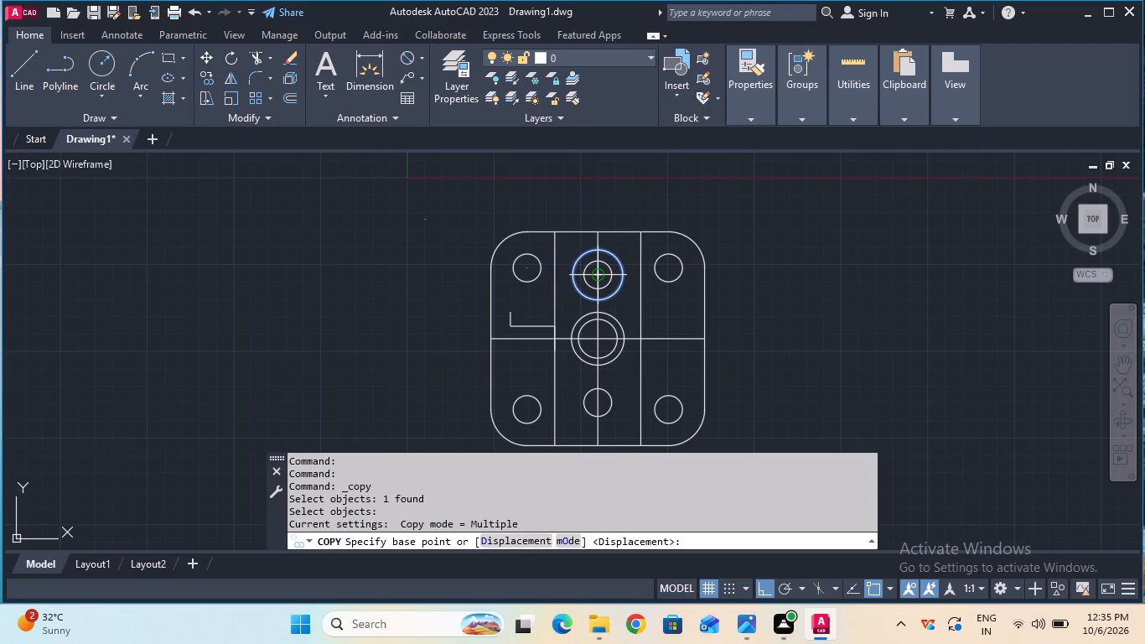
{"action": "left_click", "coordinate": [598, 278]}
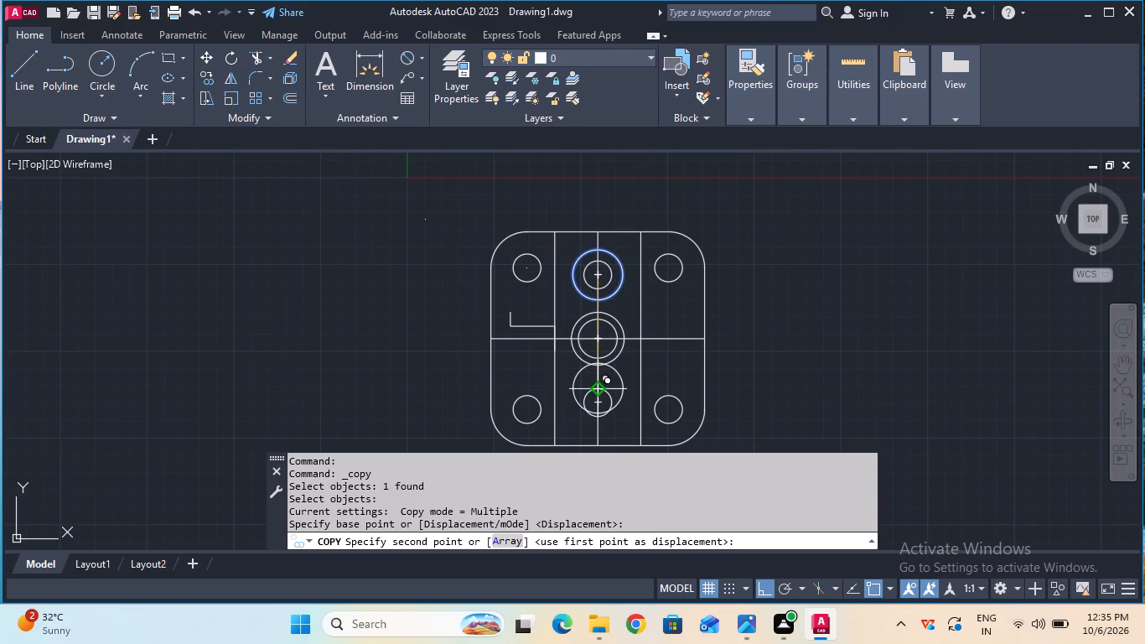
{"action": "type", "text": "92"}
{"action": "key", "text": "Return"}
{"action": "key", "text": "Escape"}
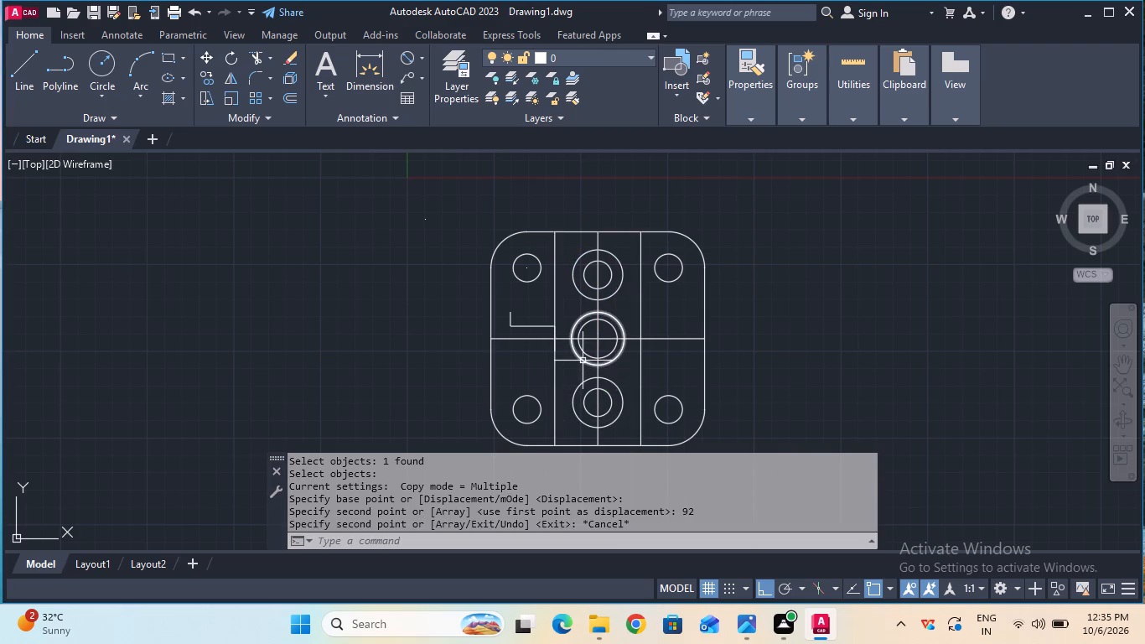
Draw a horizontal line about 36 mm long from the stepped profile's open upper end, past the left vertical centreline.
{"action": "scroll", "coordinate": [546, 332], "scroll_direction": "up", "scroll_amount": 1}
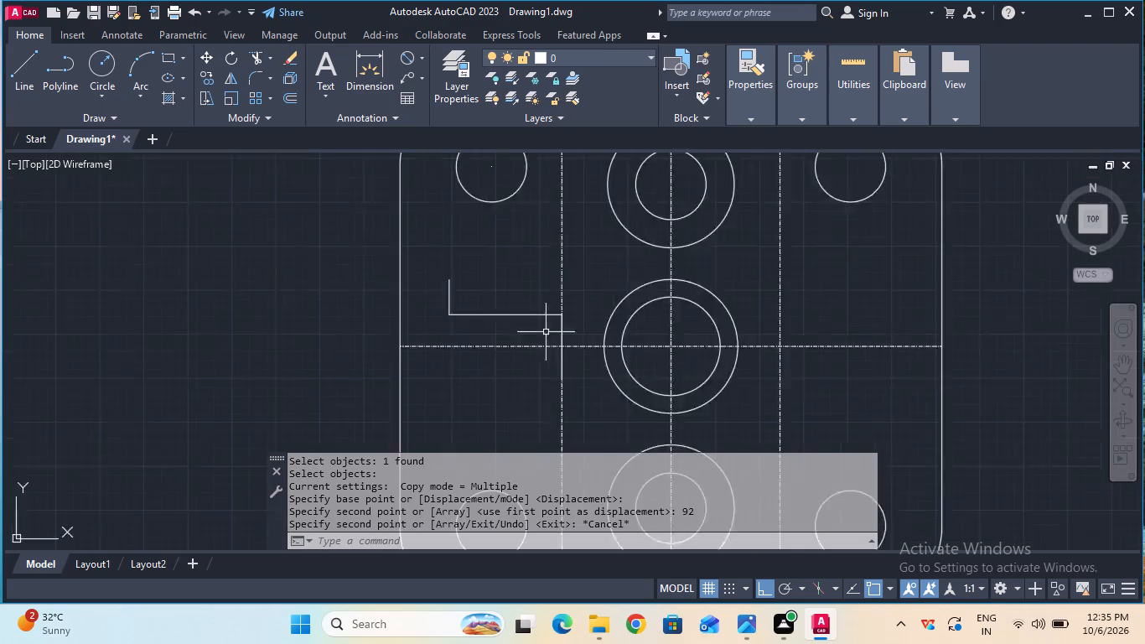
{"action": "scroll", "coordinate": [546, 332], "scroll_direction": "up", "scroll_amount": 1}
{"action": "scroll", "coordinate": [546, 332], "scroll_direction": "up", "scroll_amount": 1, "text": "ctrl"}
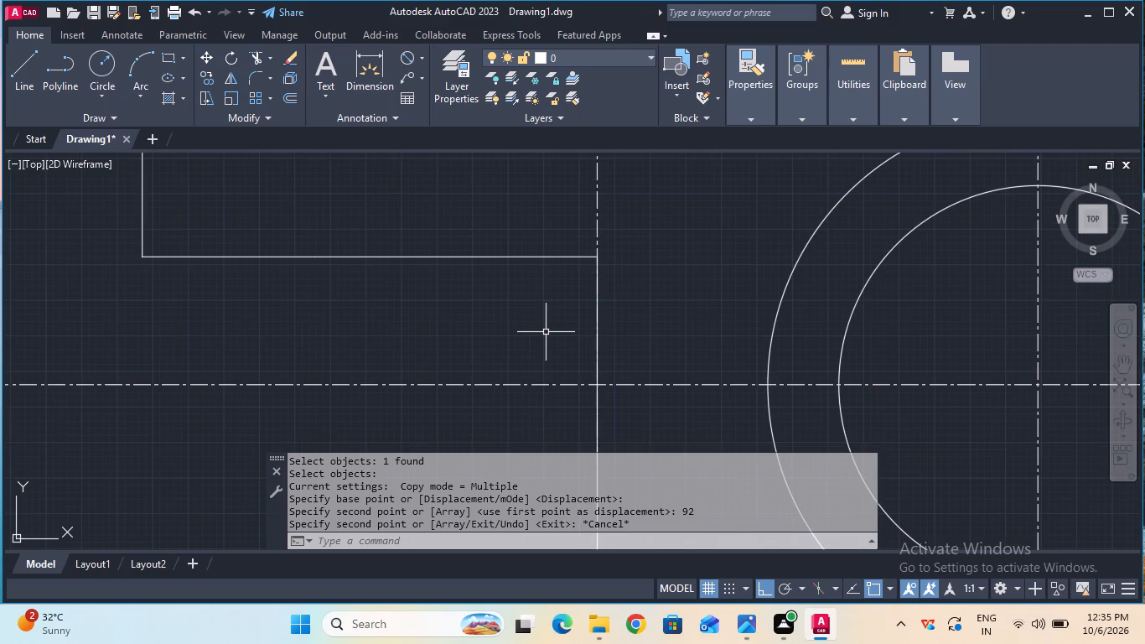
{"action": "scroll", "coordinate": [546, 332], "scroll_direction": "down", "scroll_amount": 2, "text": "ctrl"}
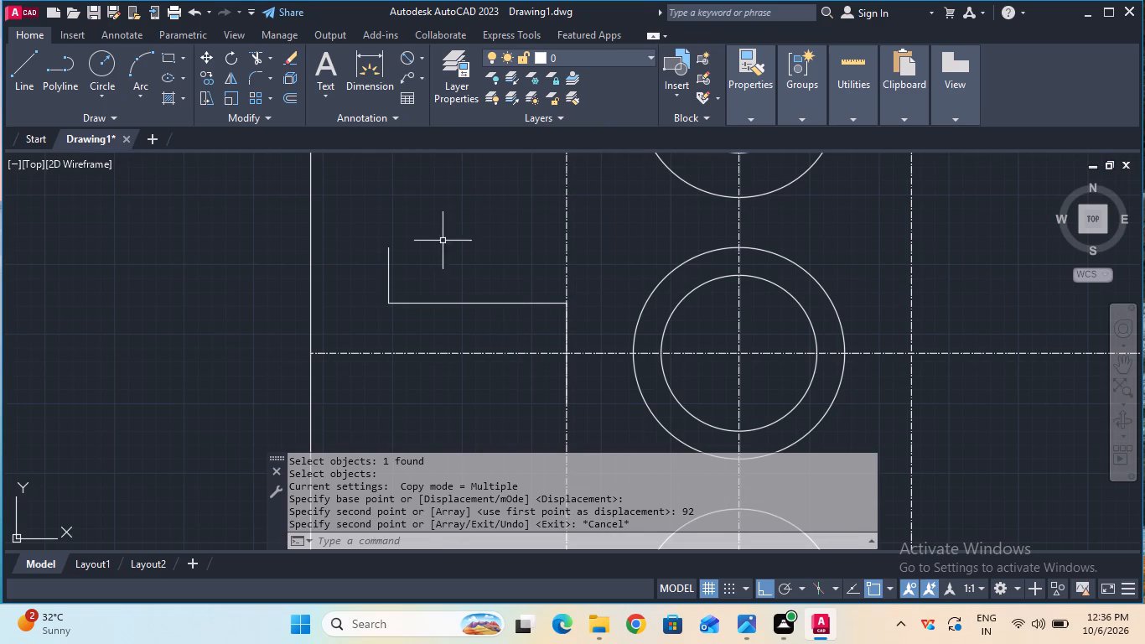
{"action": "scroll", "coordinate": [510, 224], "scroll_direction": "down", "scroll_amount": 1, "text": "ctrl"}
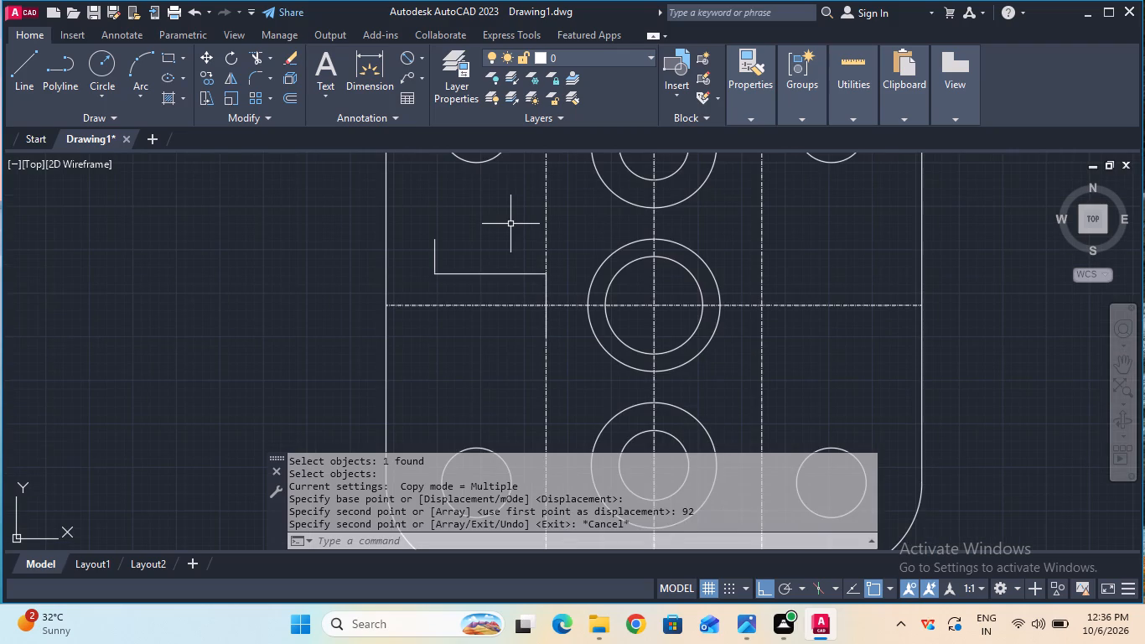
{"action": "double_click", "coordinate": [34, 75]}
{"action": "left_click", "coordinate": [438, 239]}
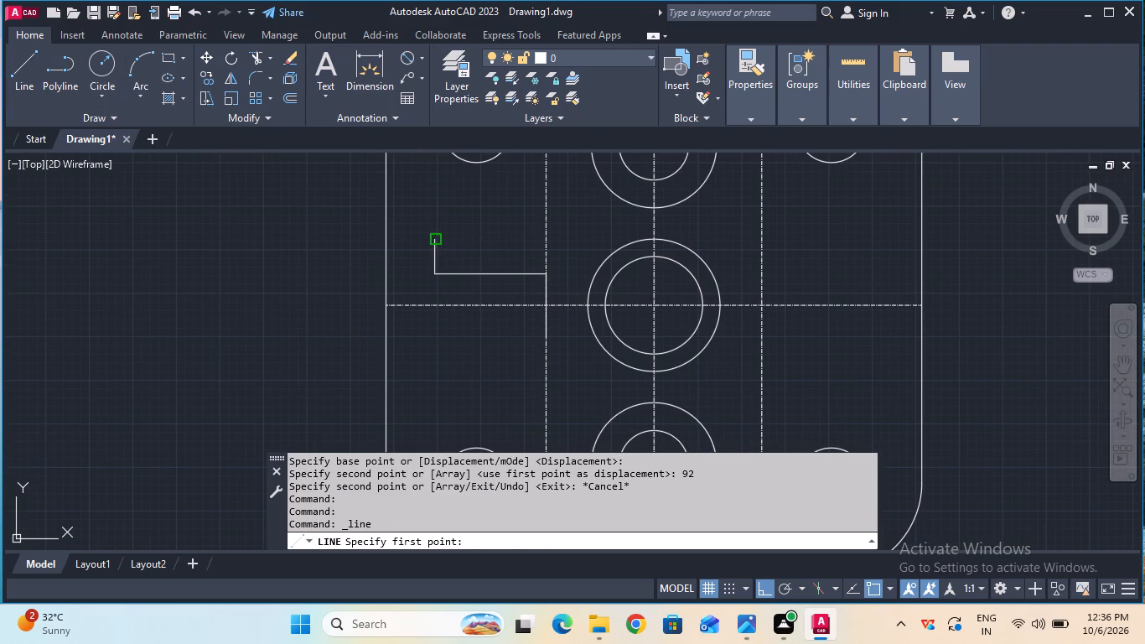
{"action": "left_click", "coordinate": [560, 240]}
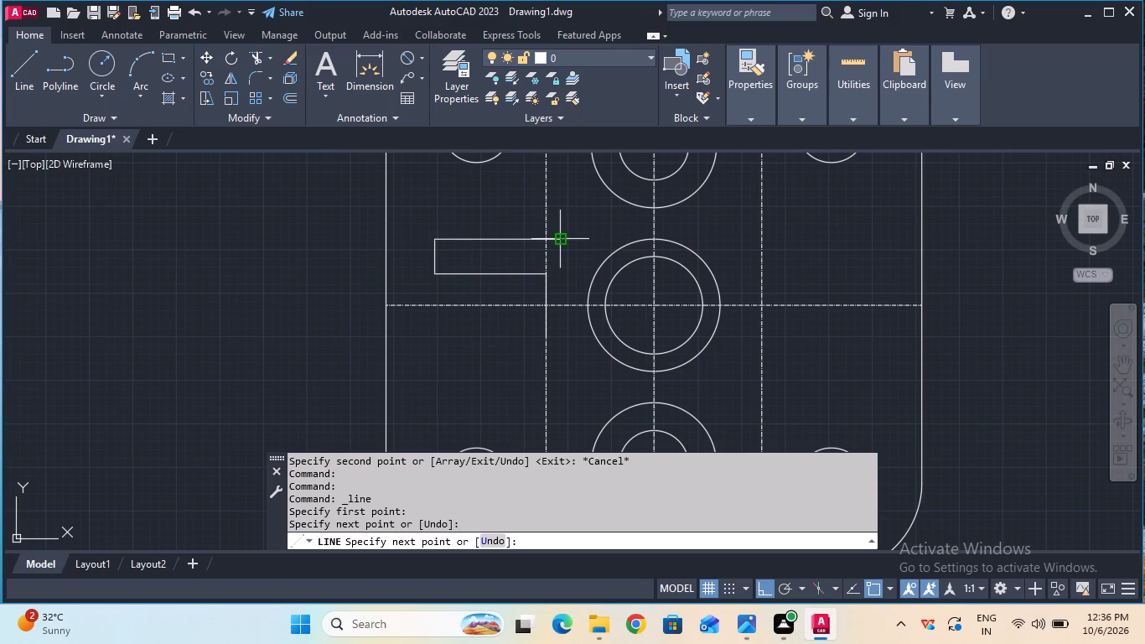
{"action": "key", "text": "Escape"}
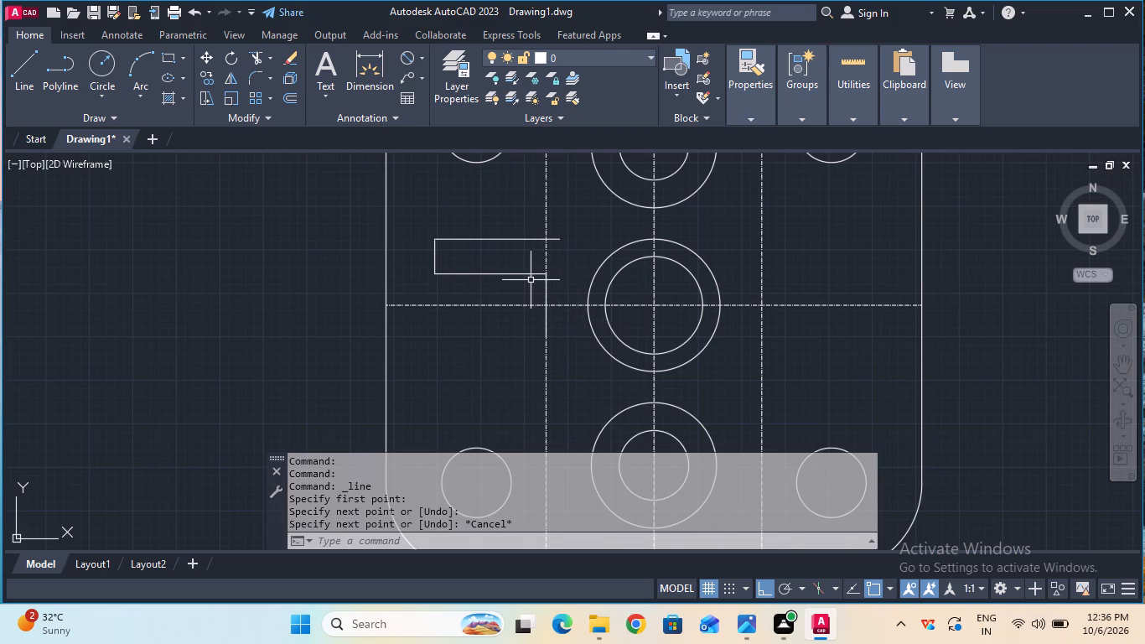
Draw a sloped line from the inner end of the profile's top horizontal line up to the side of the upper 18 mm radius circle.
{"action": "scroll", "coordinate": [531, 280], "scroll_direction": "down", "scroll_amount": 1, "text": "ctrl"}
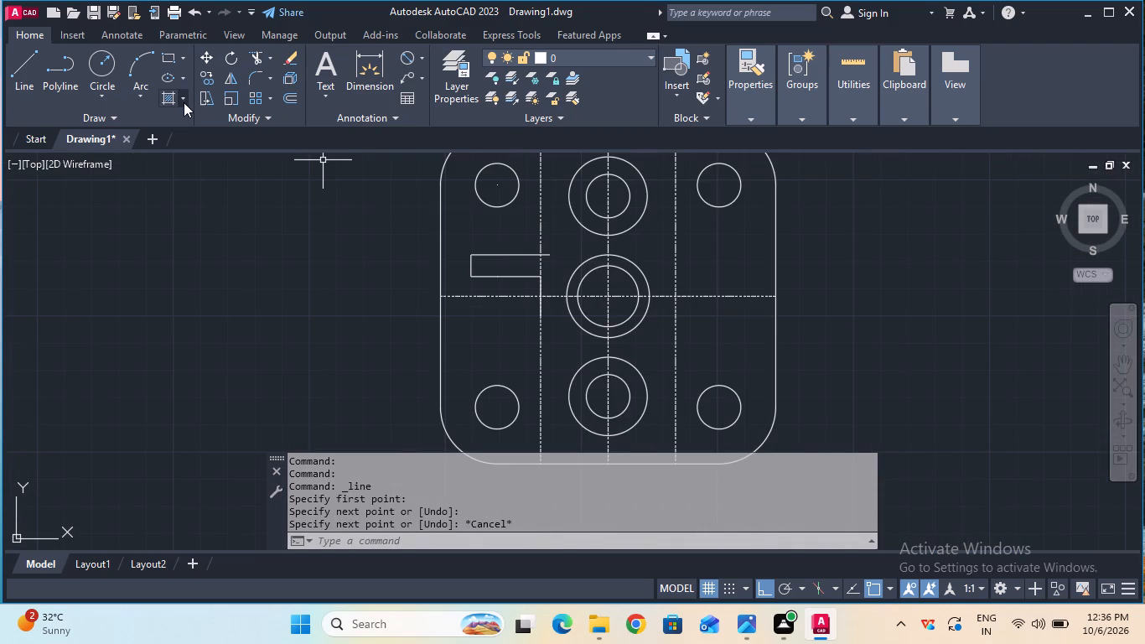
{"action": "key", "text": "F8"}
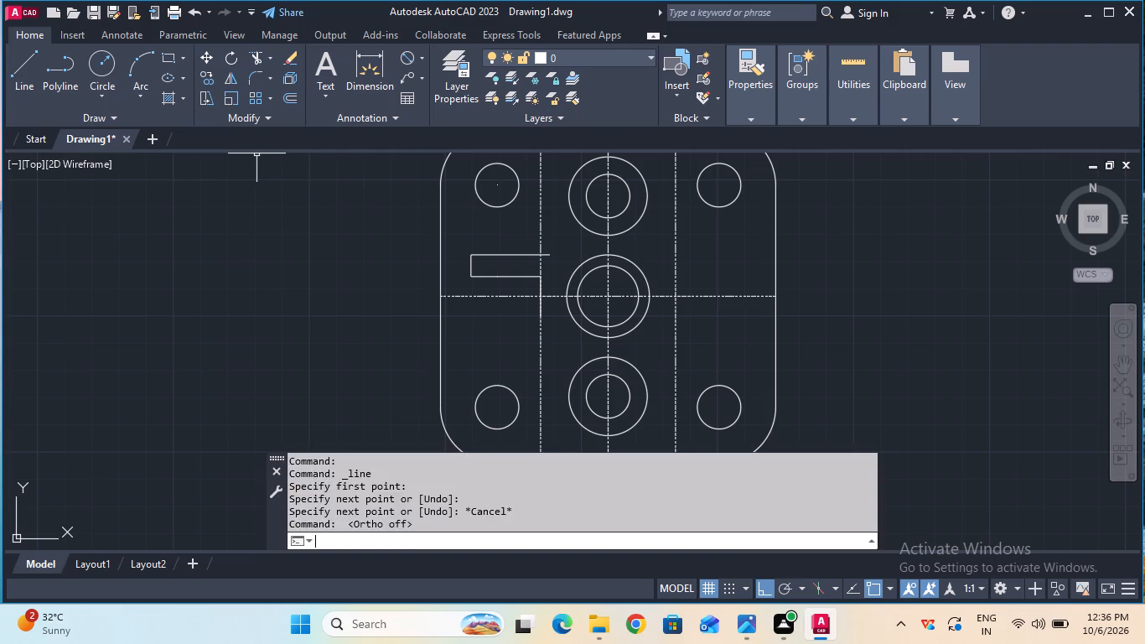
{"action": "left_click", "coordinate": [34, 87]}
{"action": "left_click", "coordinate": [550, 257]}
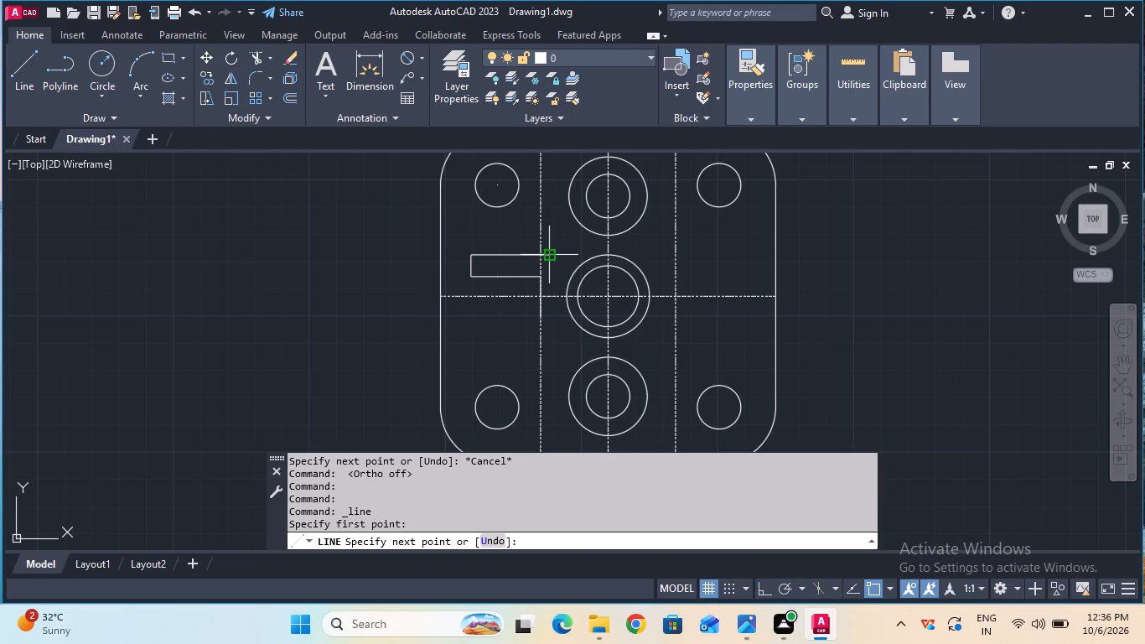
{"action": "left_click", "coordinate": [571, 178]}
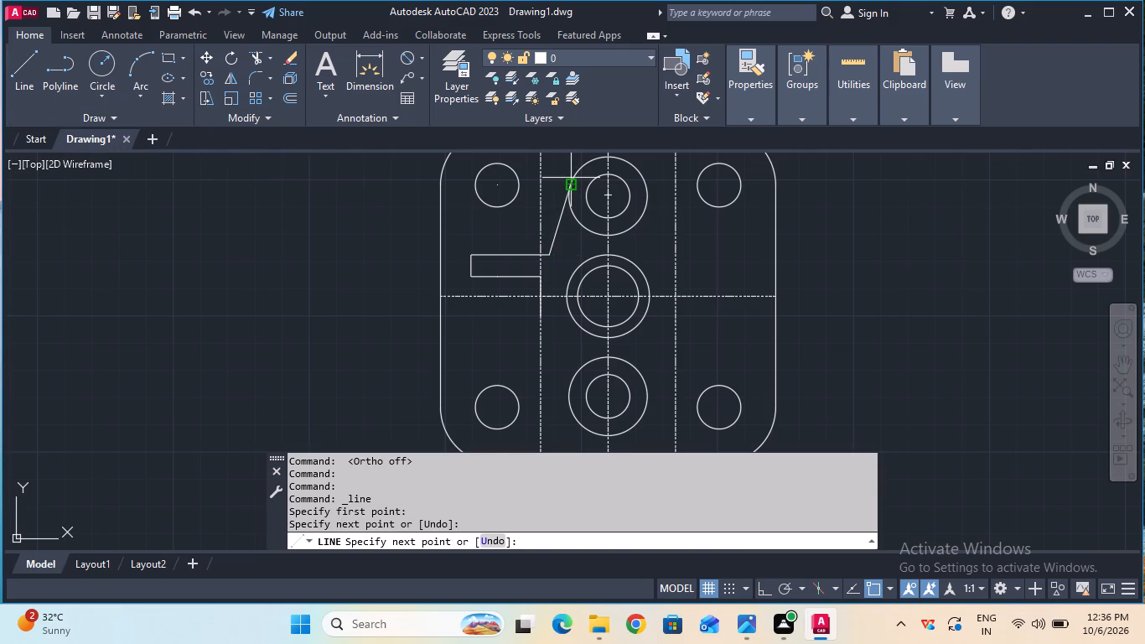
{"action": "scroll", "coordinate": [571, 181], "scroll_direction": "up", "scroll_amount": 2, "text": "ctrl"}
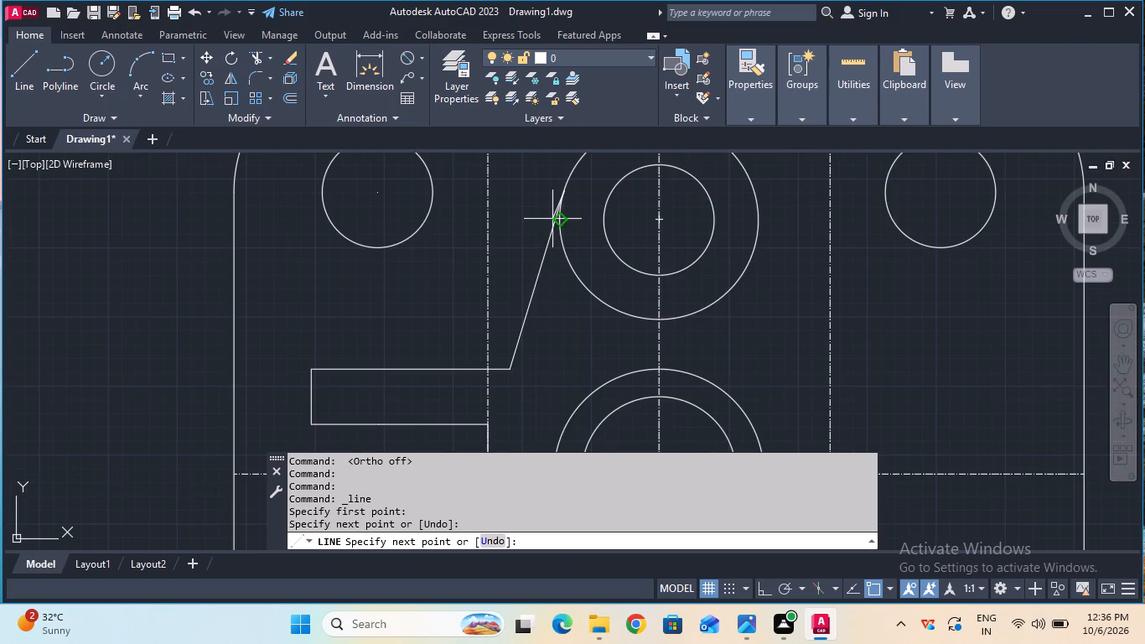
{"action": "key", "text": "Escape"}
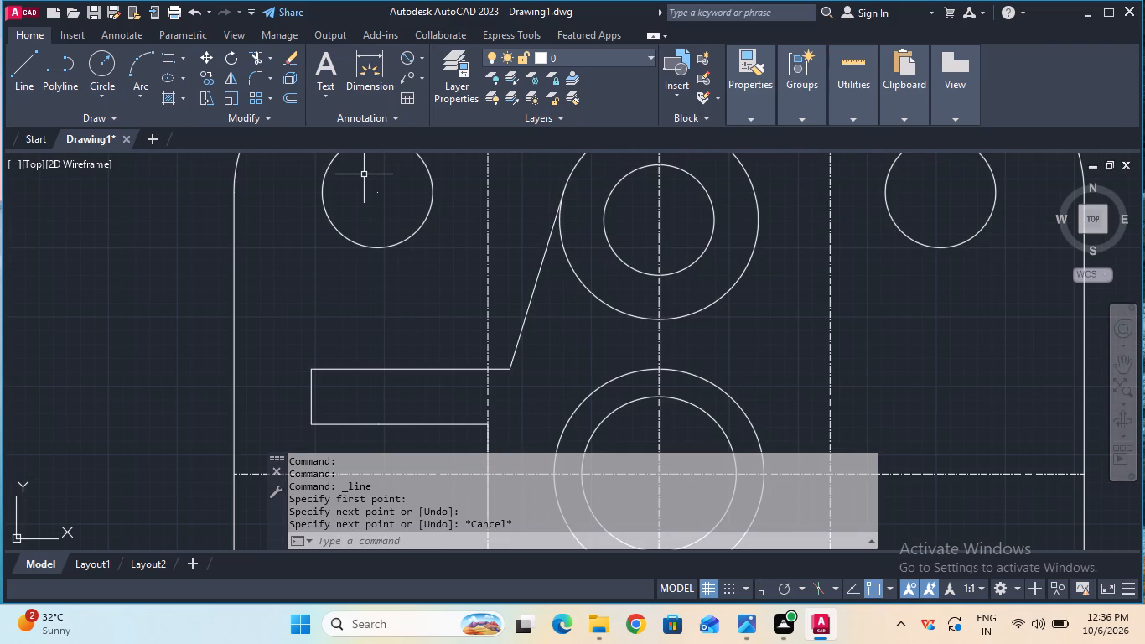
Measure the length of the stepped profile's top horizontal line with a linear dimension, without placing it.
{"action": "double_click", "coordinate": [420, 56]}
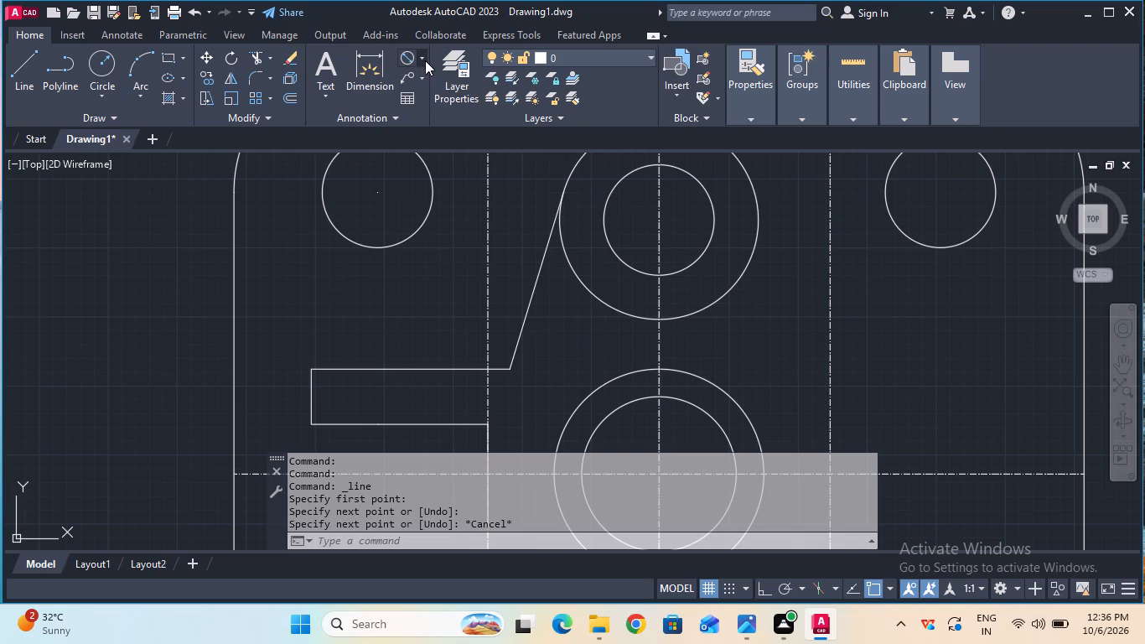
{"action": "left_click", "coordinate": [425, 60]}
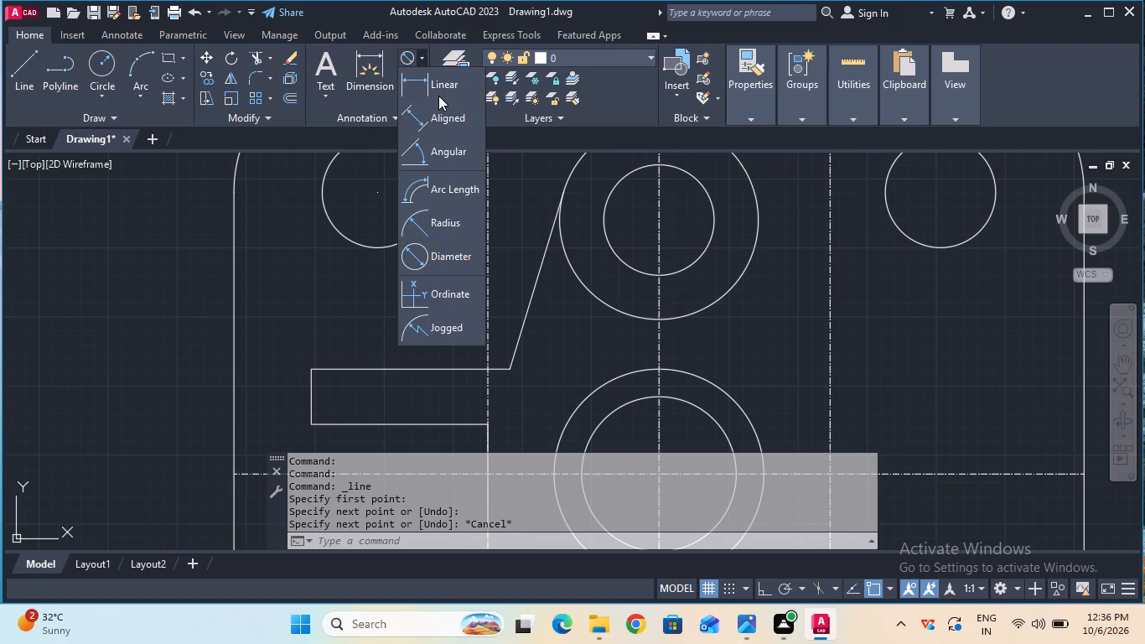
{"action": "left_click", "coordinate": [438, 92]}
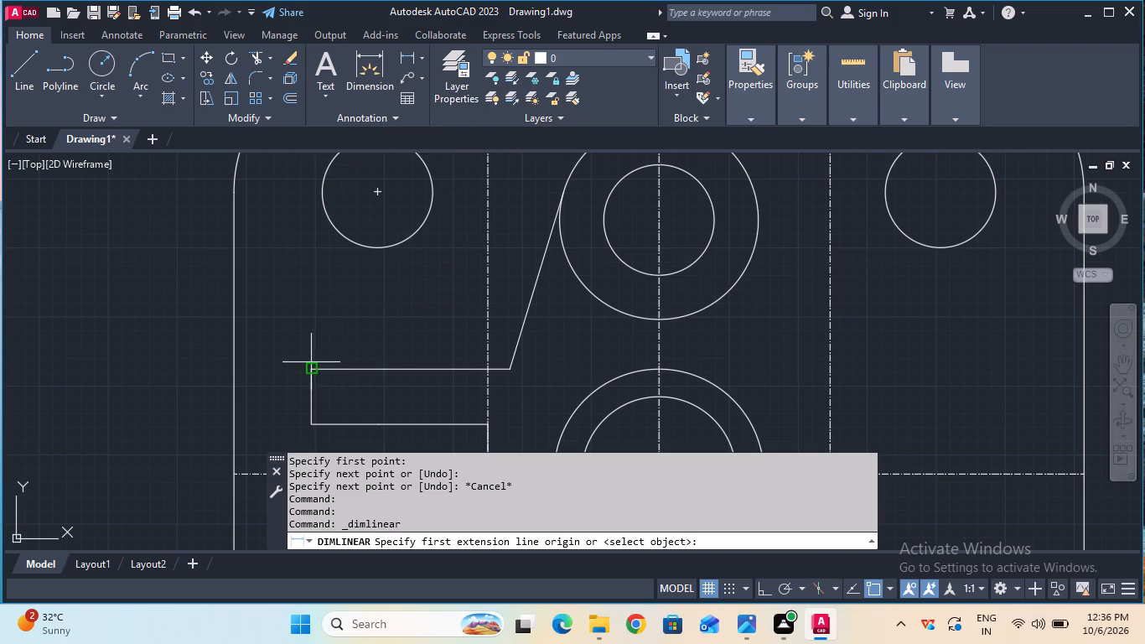
{"action": "left_click", "coordinate": [311, 362]}
{"action": "left_click", "coordinate": [312, 373]}
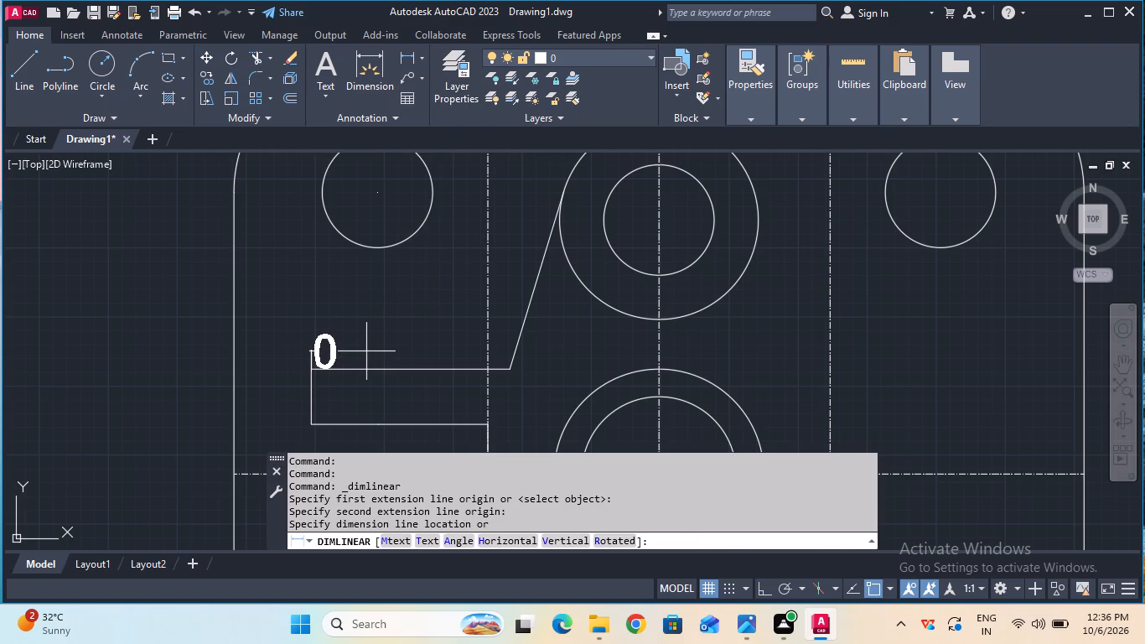
{"action": "key", "text": "Escape"}
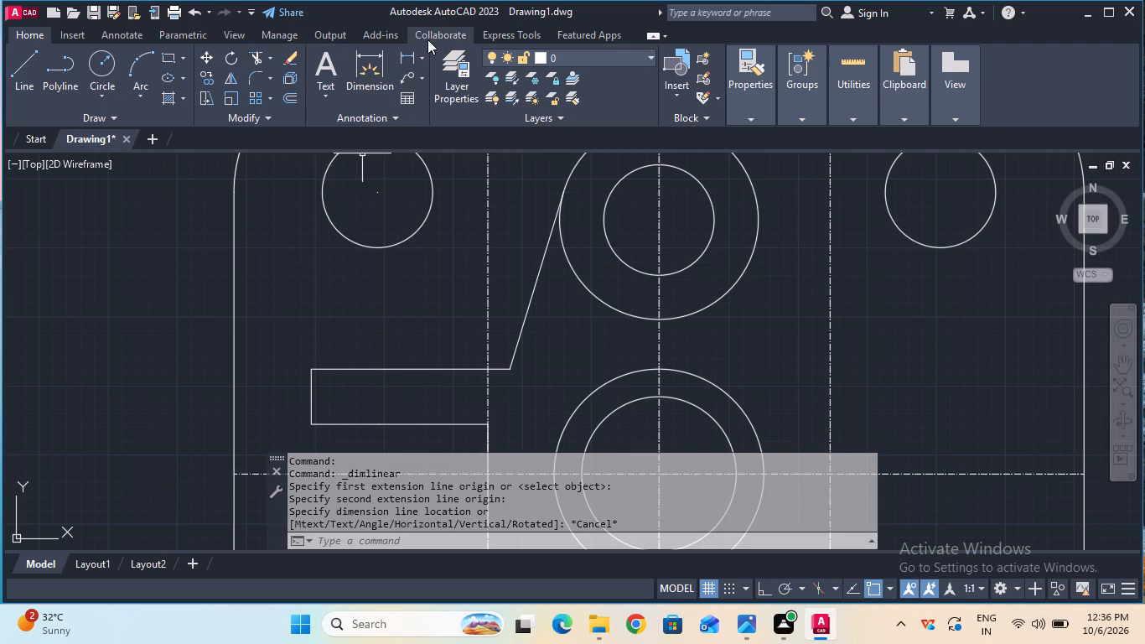
{"action": "double_click", "coordinate": [412, 52]}
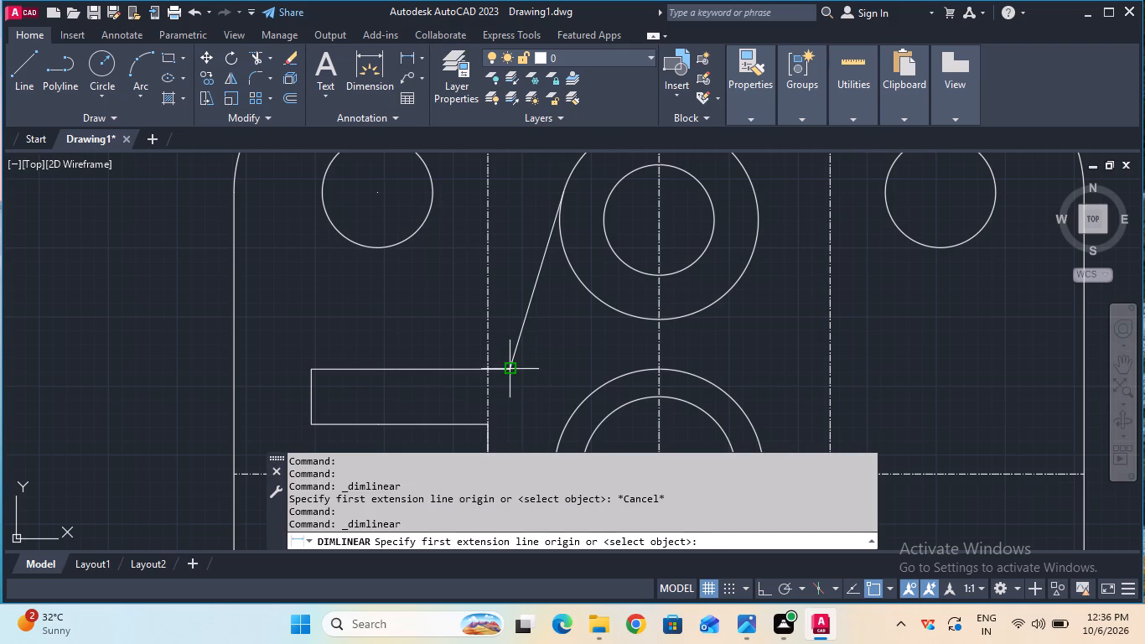
{"action": "left_click", "coordinate": [509, 373]}
{"action": "left_click", "coordinate": [312, 374]}
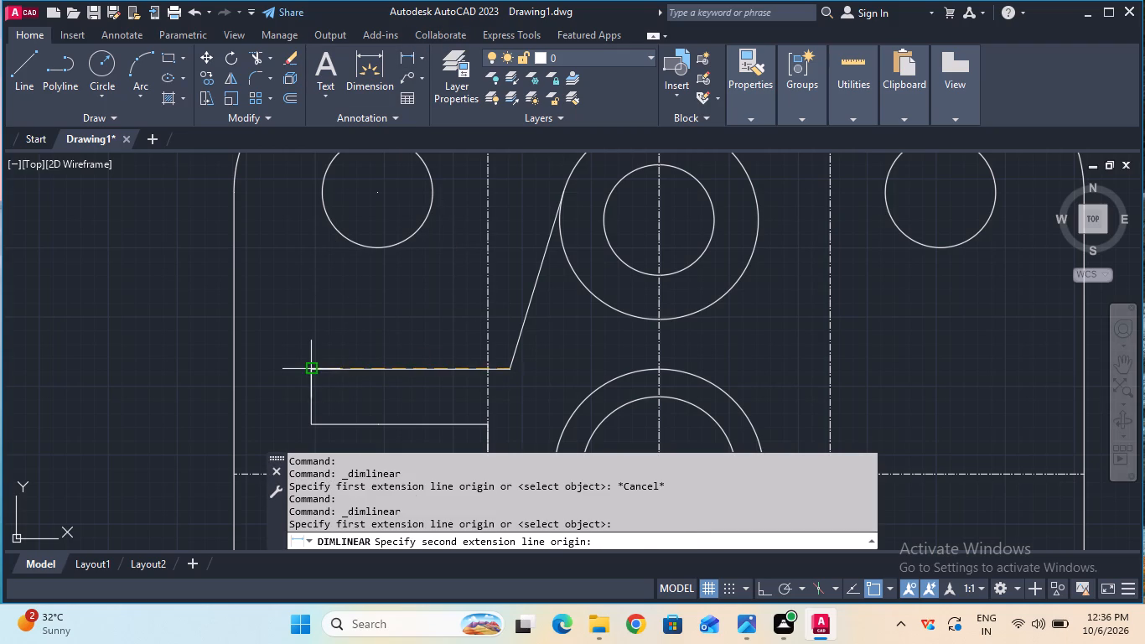
{"action": "key", "text": "Escape"}
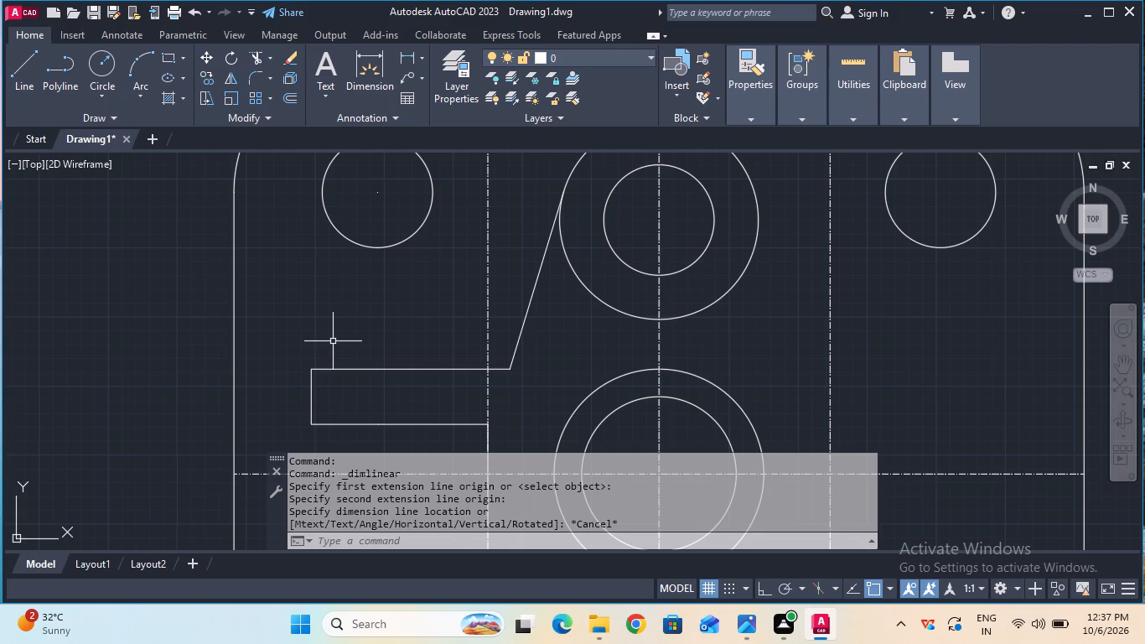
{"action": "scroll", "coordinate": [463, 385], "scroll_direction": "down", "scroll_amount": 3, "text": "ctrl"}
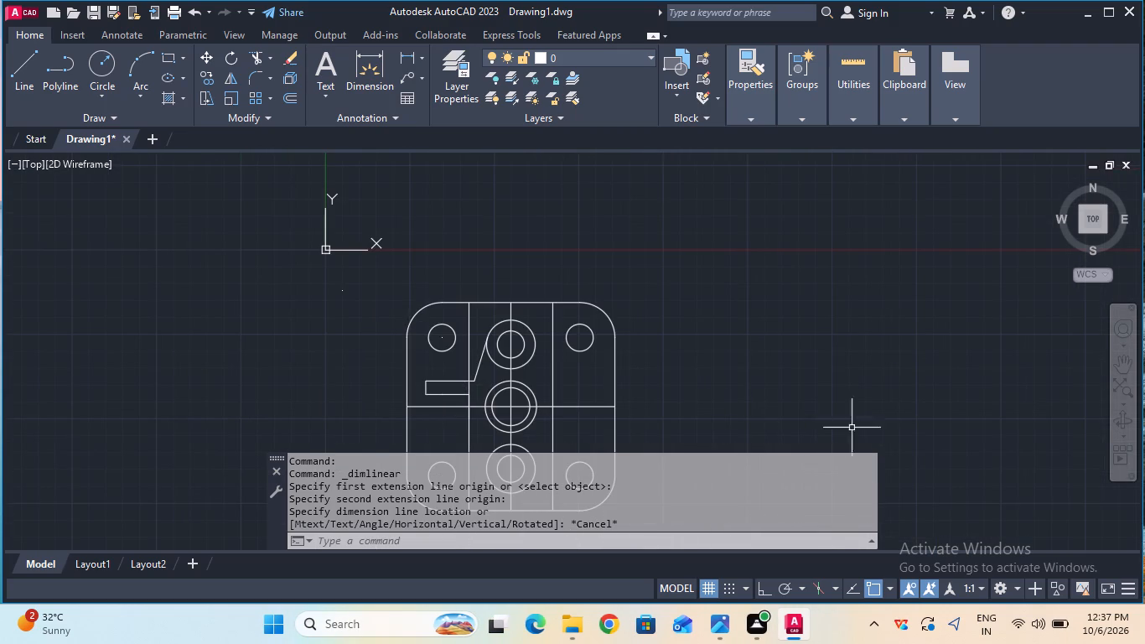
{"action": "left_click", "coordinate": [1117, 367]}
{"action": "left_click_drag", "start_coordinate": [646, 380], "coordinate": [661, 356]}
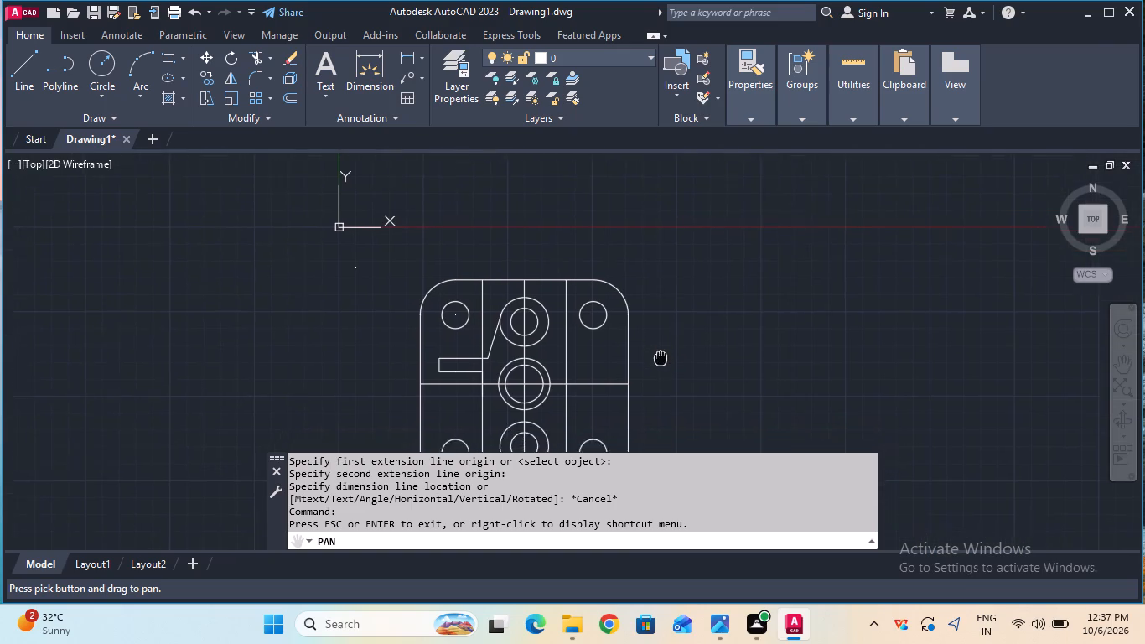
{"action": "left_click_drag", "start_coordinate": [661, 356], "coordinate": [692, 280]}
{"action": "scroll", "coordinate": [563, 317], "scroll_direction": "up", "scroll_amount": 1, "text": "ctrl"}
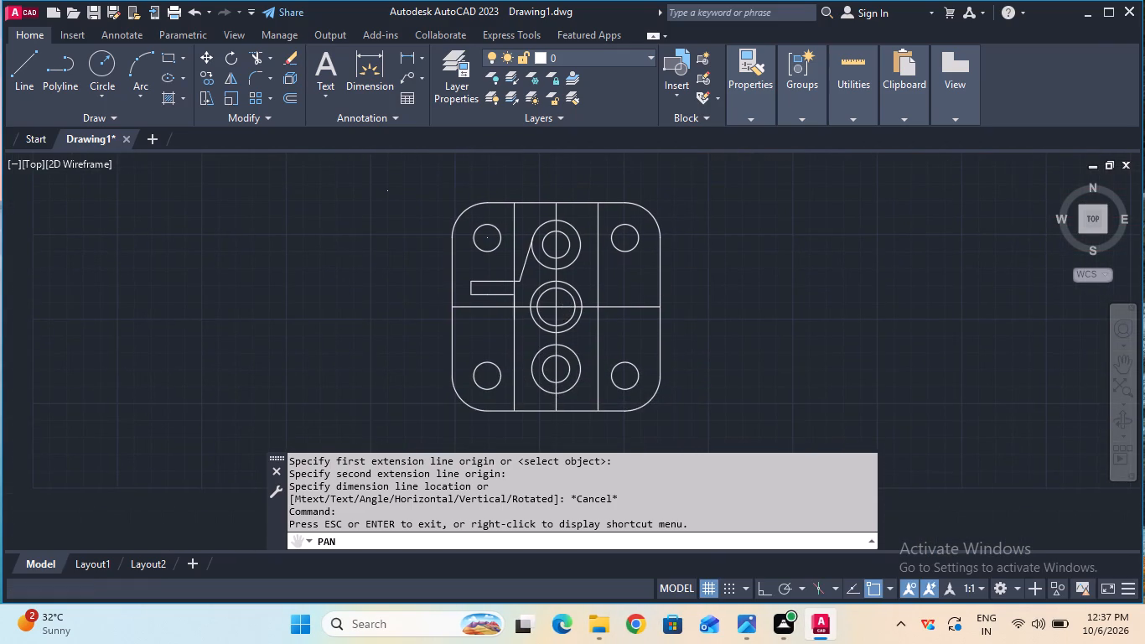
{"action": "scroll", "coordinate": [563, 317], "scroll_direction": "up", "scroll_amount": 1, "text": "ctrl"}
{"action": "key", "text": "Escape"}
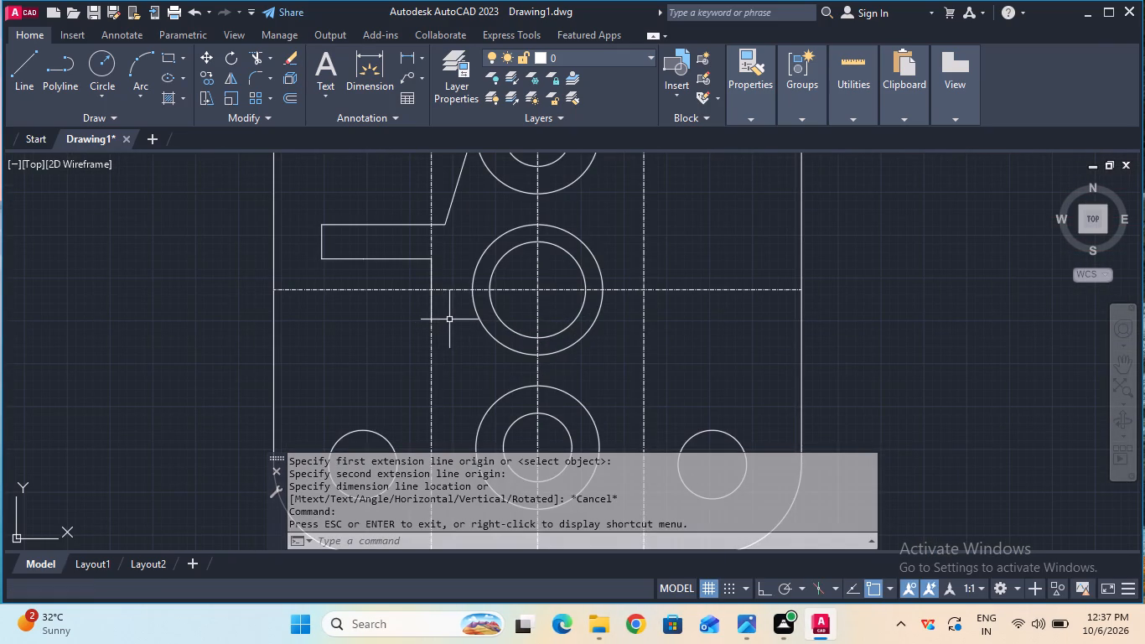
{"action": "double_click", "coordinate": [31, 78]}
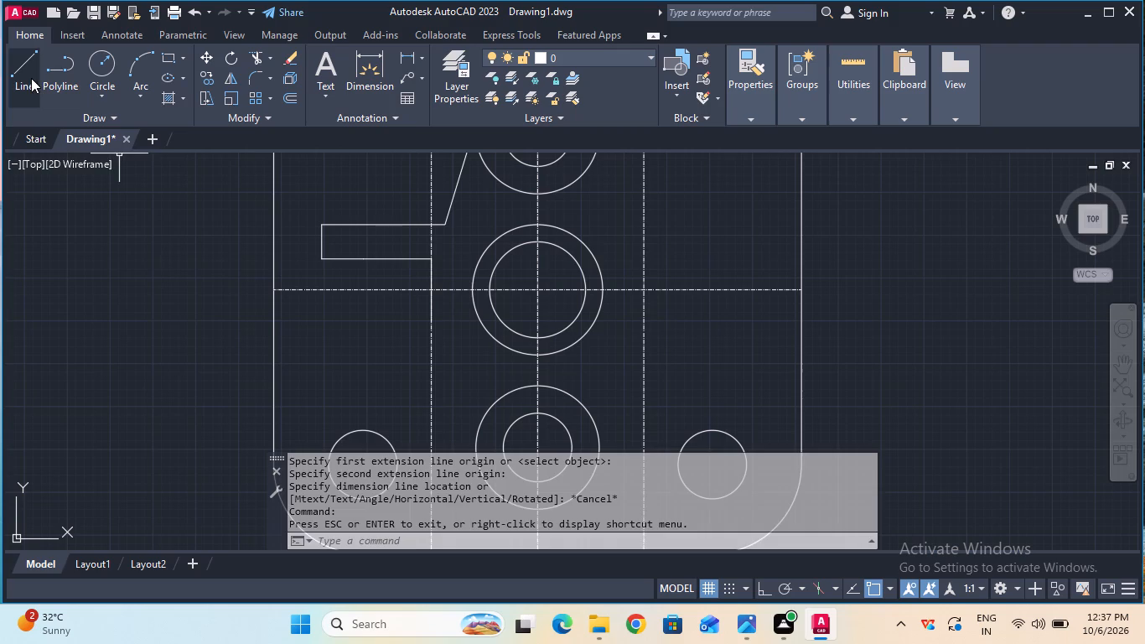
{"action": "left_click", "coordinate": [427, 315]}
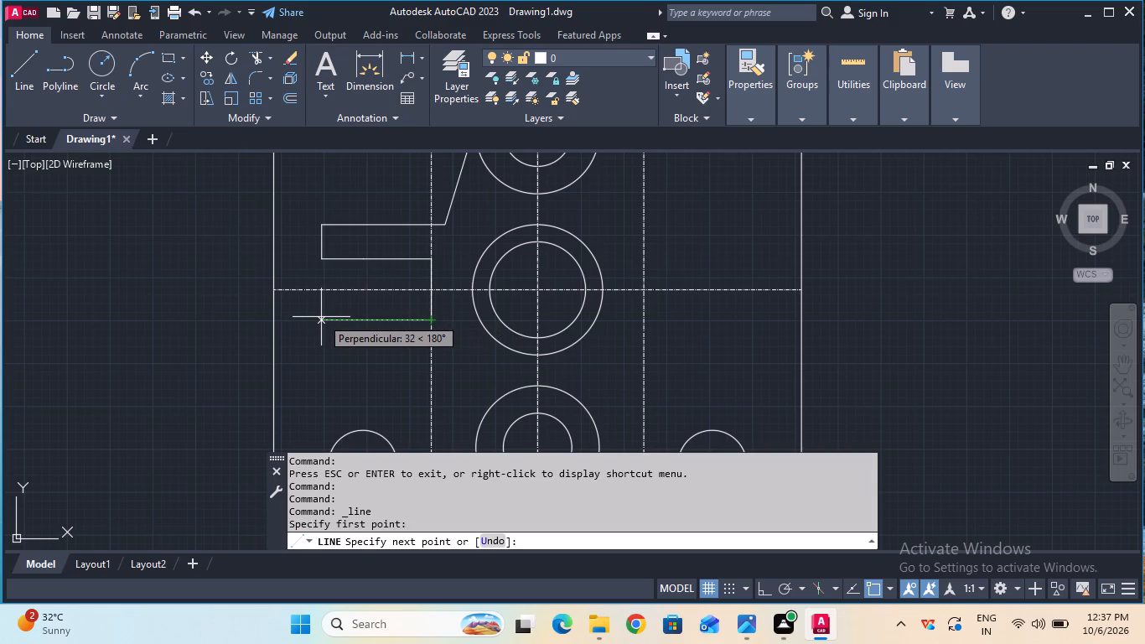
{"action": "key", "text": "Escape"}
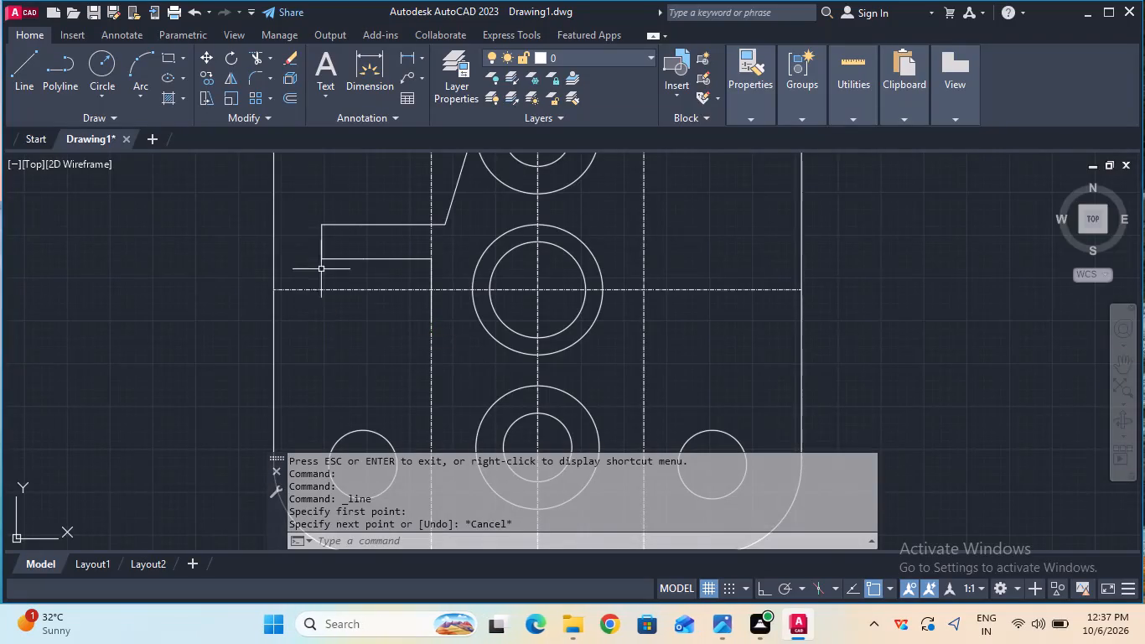
Offset the inner segment of the stepped profile's lower horizontal edge 18 mm downward, below the horizontal centreline.
{"action": "left_click", "coordinate": [281, 95]}
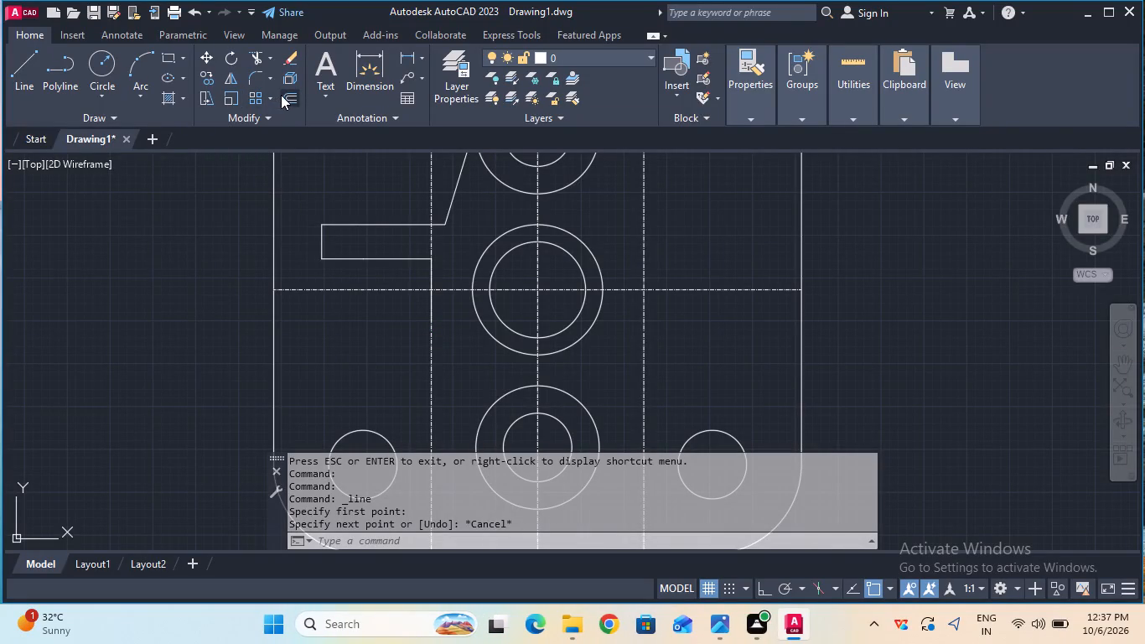
{"action": "left_click", "coordinate": [364, 259]}
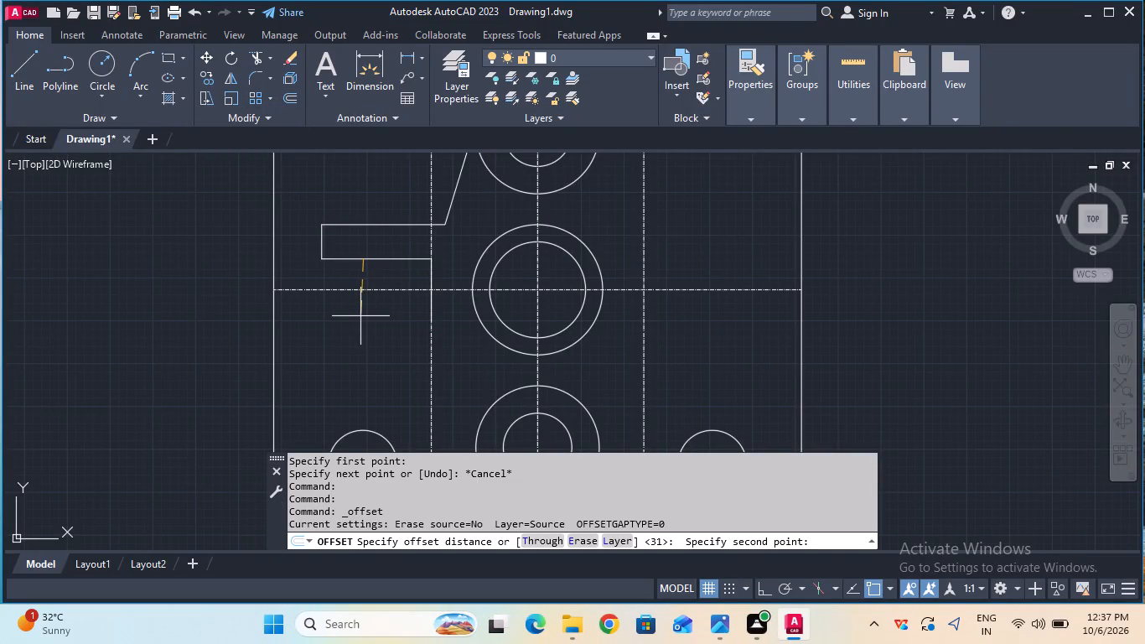
{"action": "key", "text": "F8"}
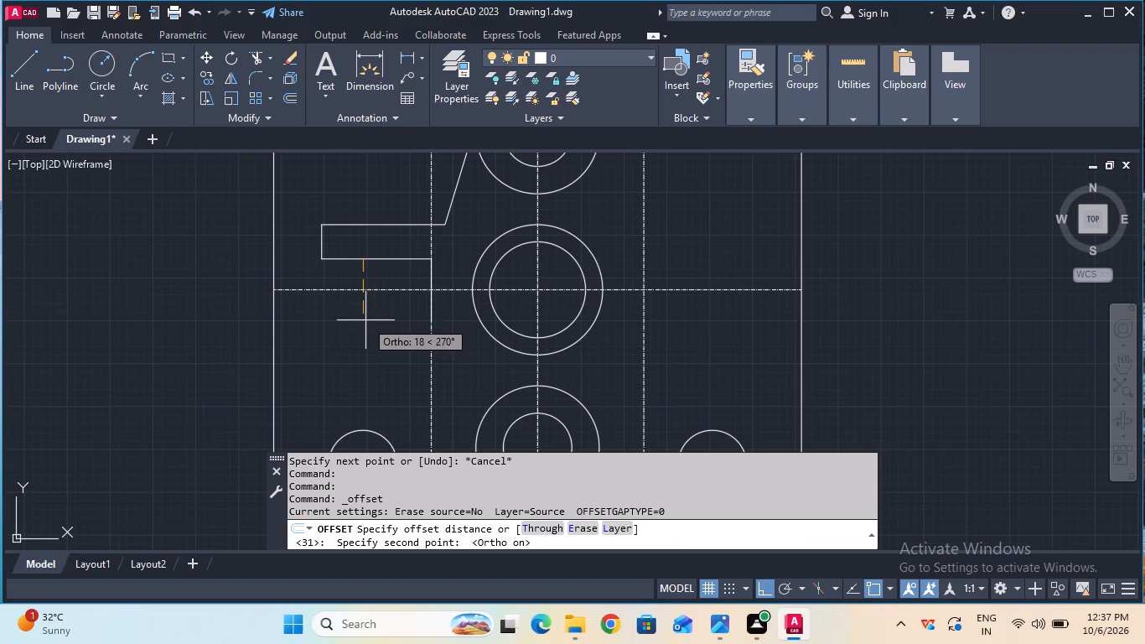
{"action": "key", "text": "1"}
{"action": "key", "text": "8"}
{"action": "key", "text": "Return"}
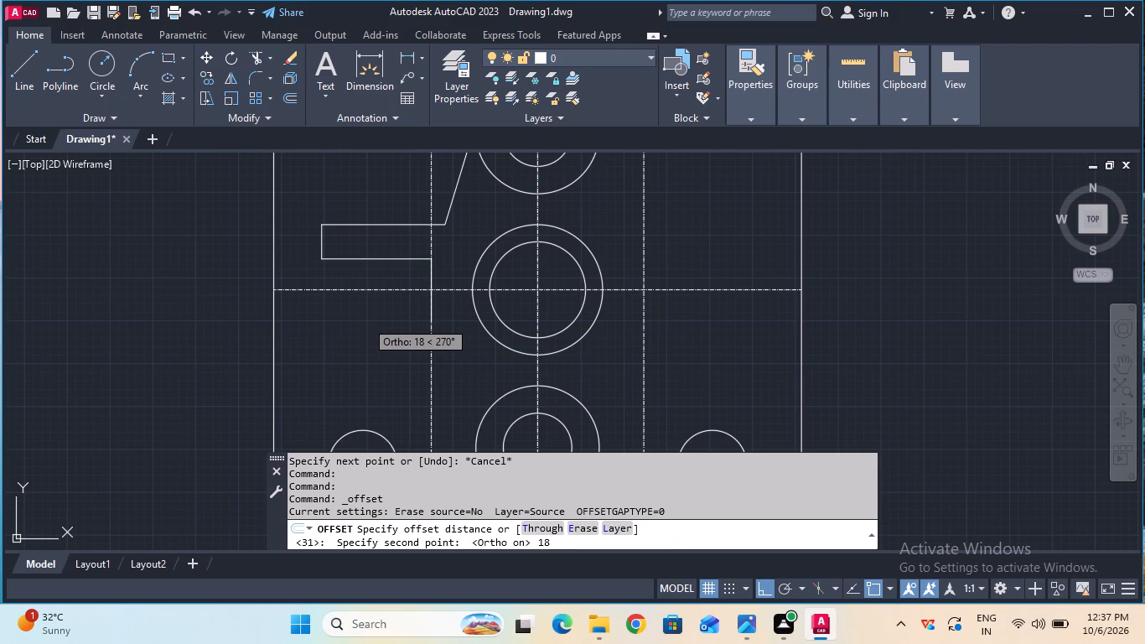
{"action": "left_click", "coordinate": [381, 257]}
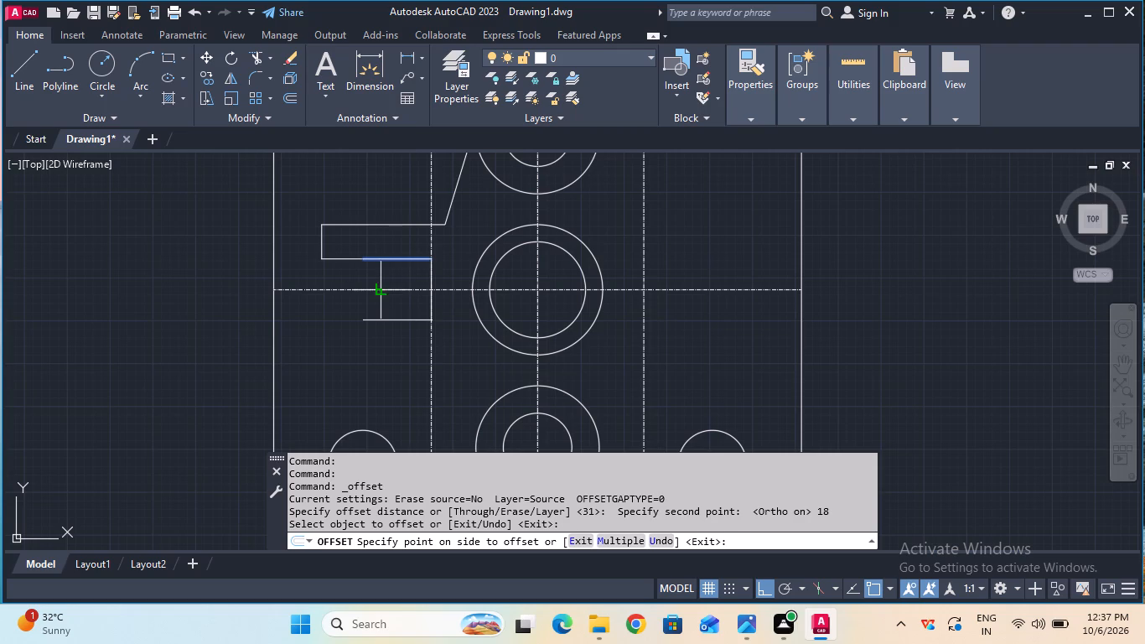
{"action": "left_click", "coordinate": [376, 291]}
{"action": "key", "text": "Escape"}
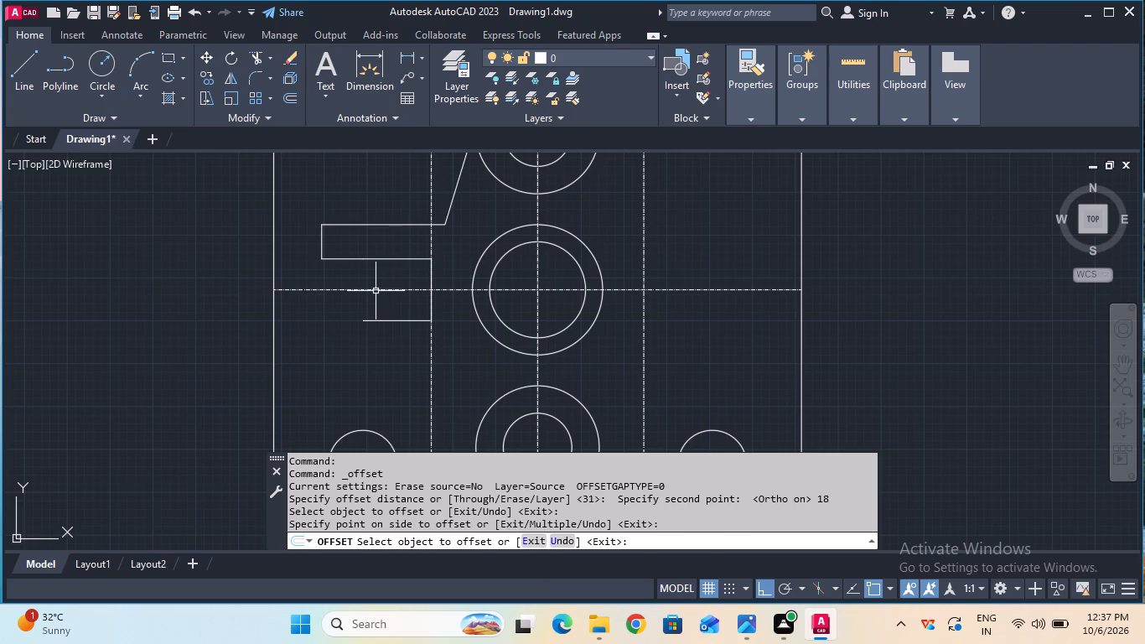
Offset the remaining outer segment of the same horizontal edge 18 mm downward.
{"action": "double_click", "coordinate": [286, 98]}
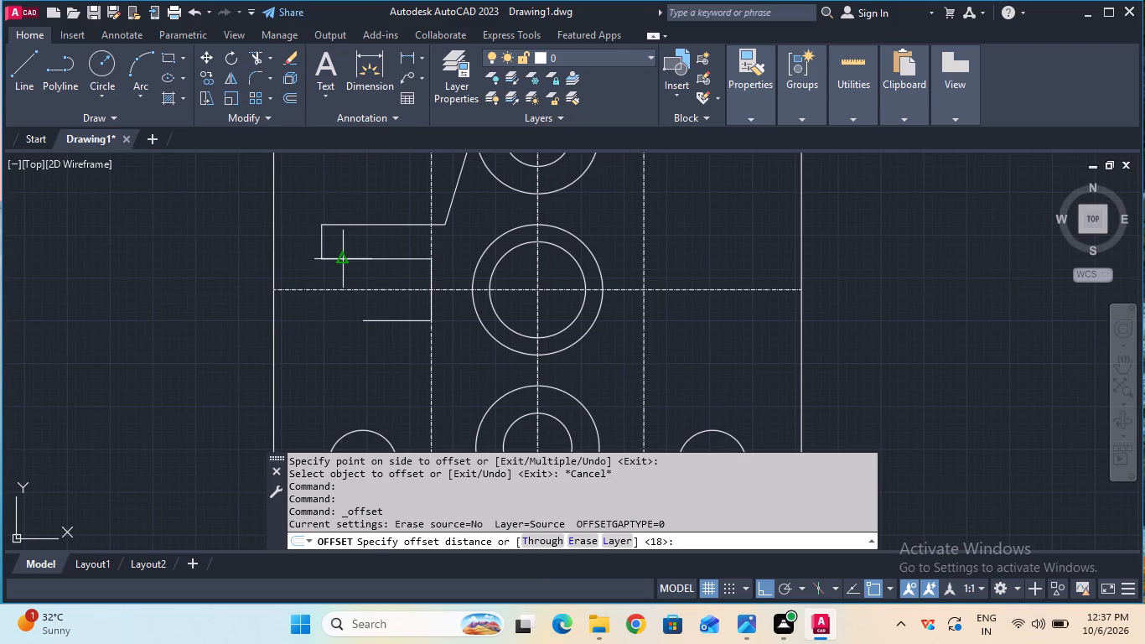
{"action": "double_click", "coordinate": [347, 260]}
{"action": "type", "text": "18"}
{"action": "key", "text": "Return"}
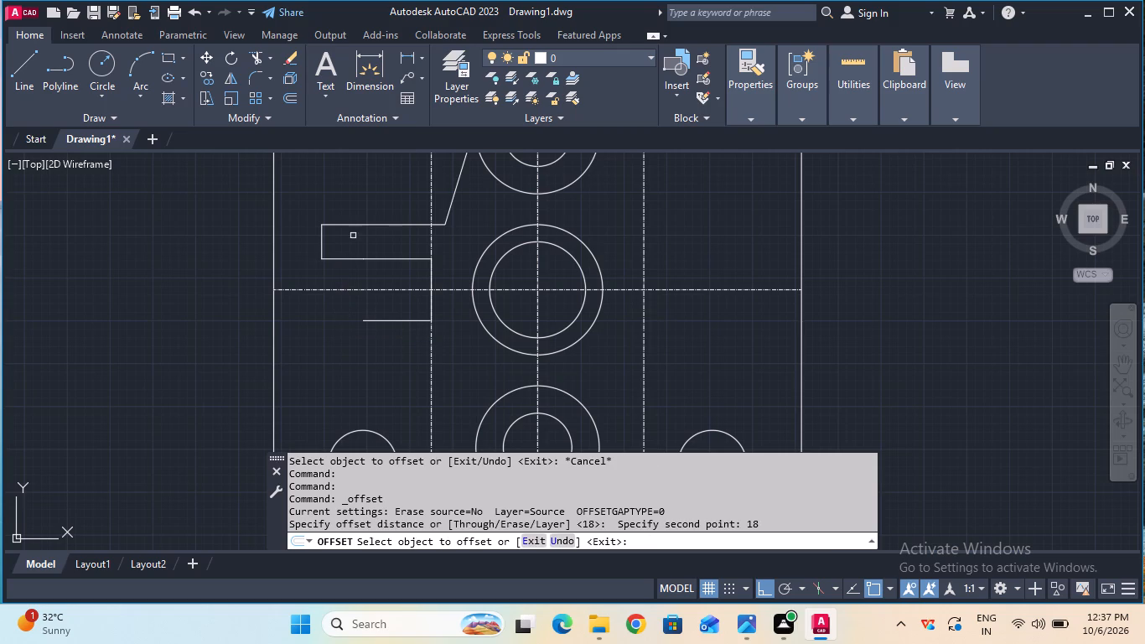
{"action": "left_click", "coordinate": [348, 259]}
{"action": "left_click", "coordinate": [346, 296]}
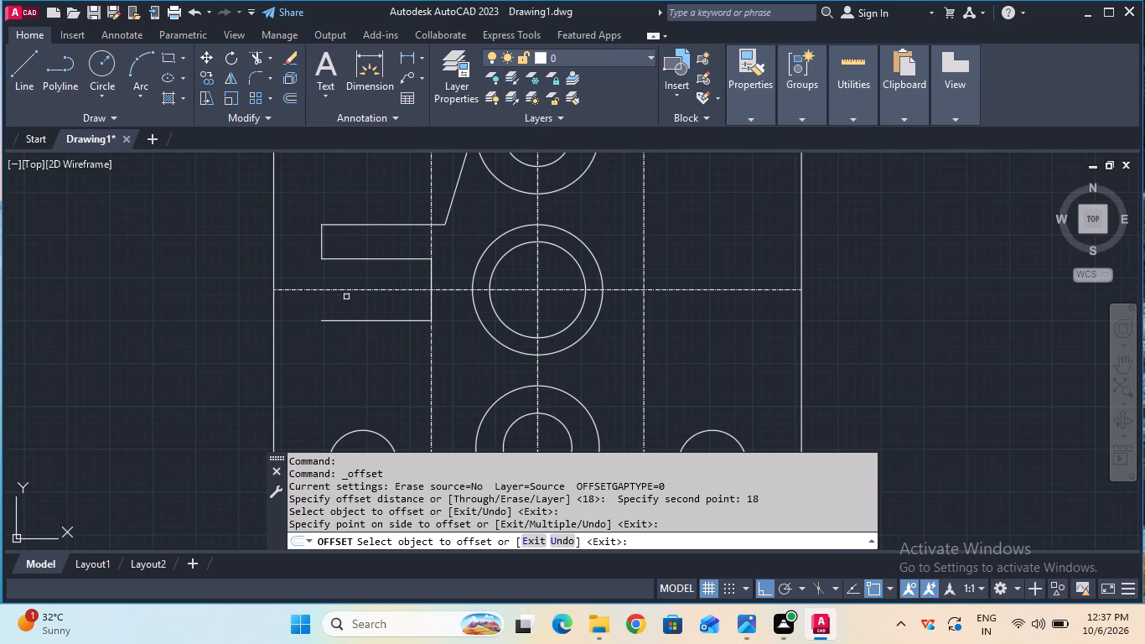
{"action": "key", "text": "Escape"}
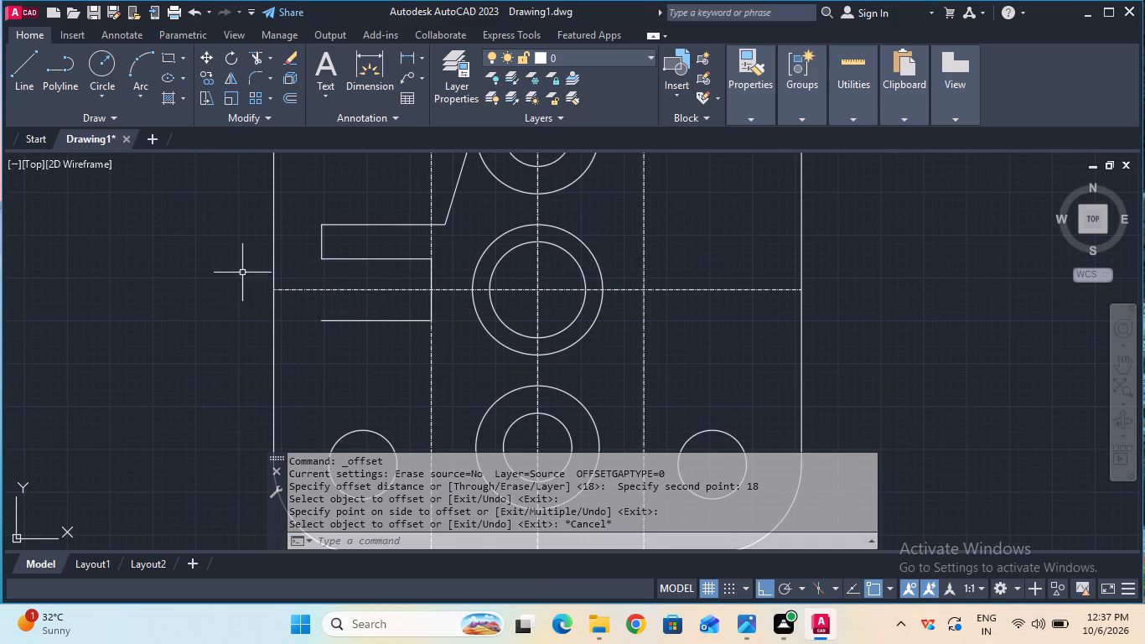
Draw a 10 mm line down from the outer end of the lower offset edge, continuing 36 mm horizontally inward.
{"action": "double_click", "coordinate": [25, 96]}
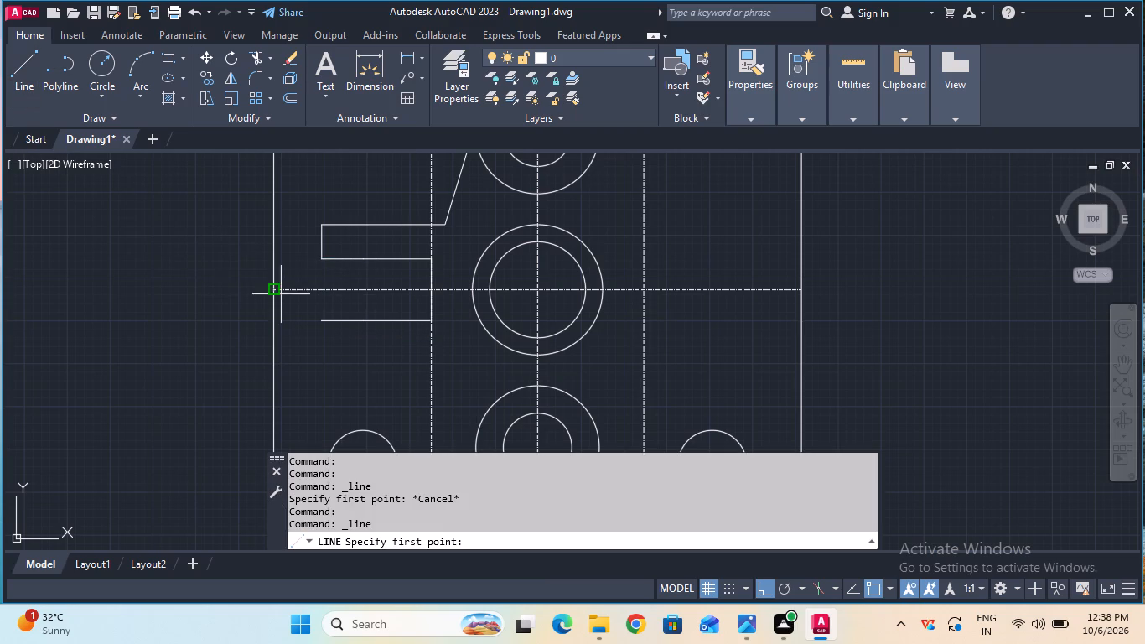
{"action": "double_click", "coordinate": [322, 319]}
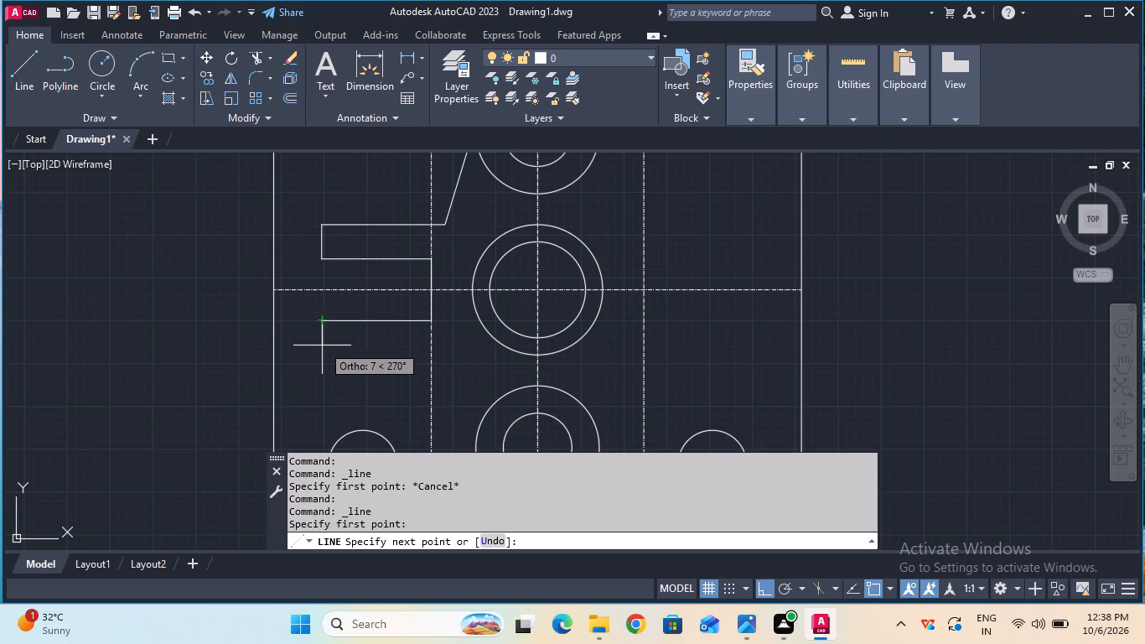
{"action": "type", "text": "10"}
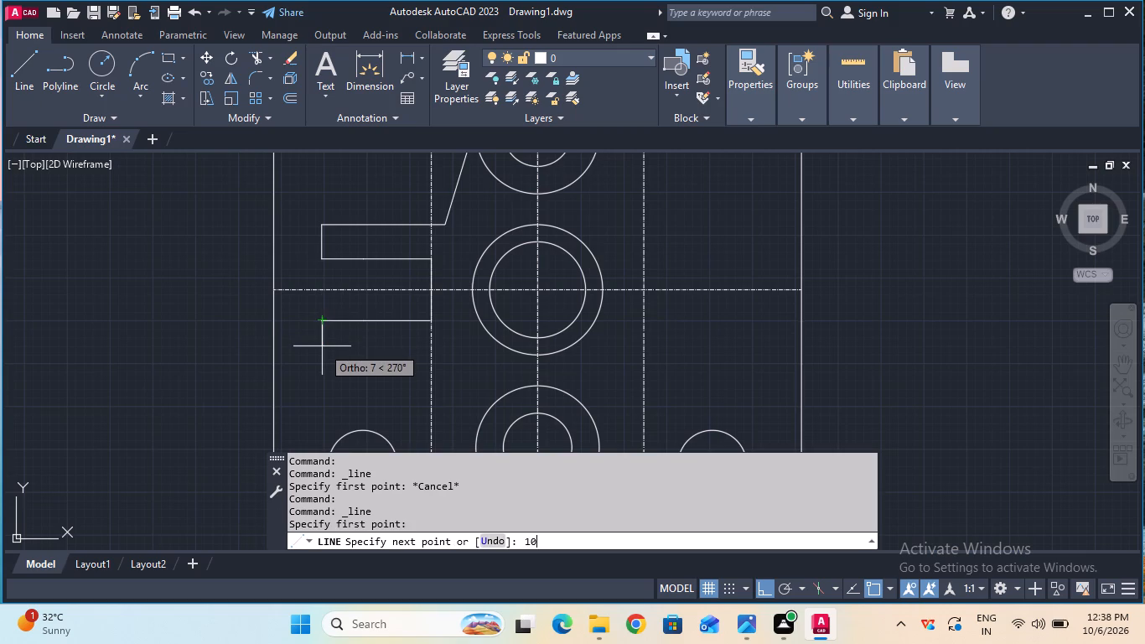
{"action": "key", "text": "Return"}
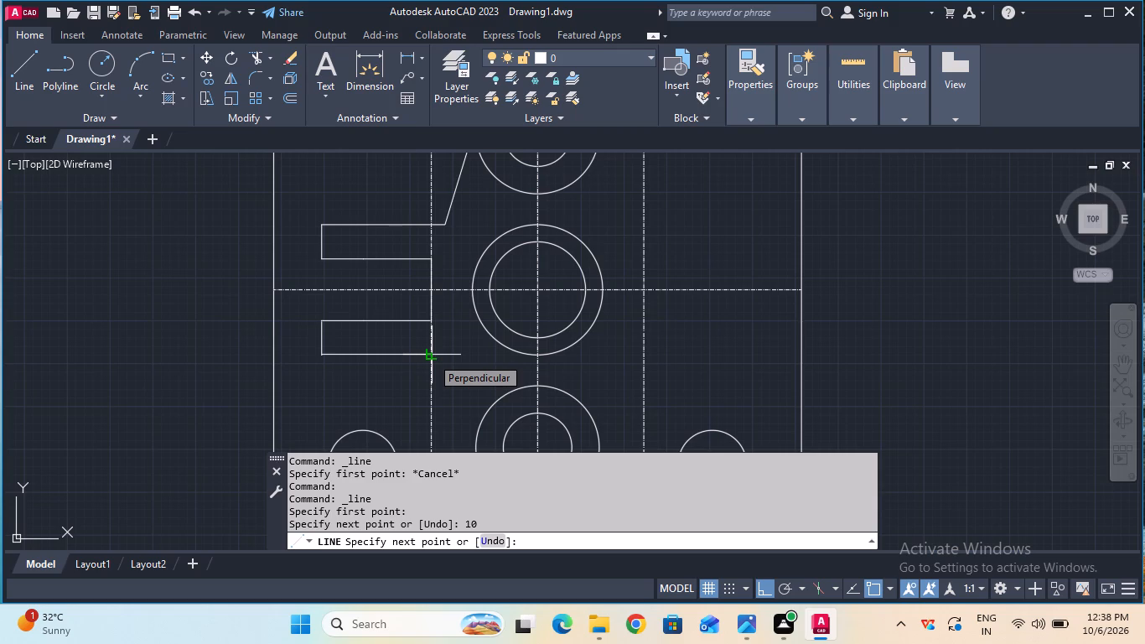
{"action": "type", "text": "35"}
{"action": "key", "text": "BackSpace"}
{"action": "key", "text": "6"}
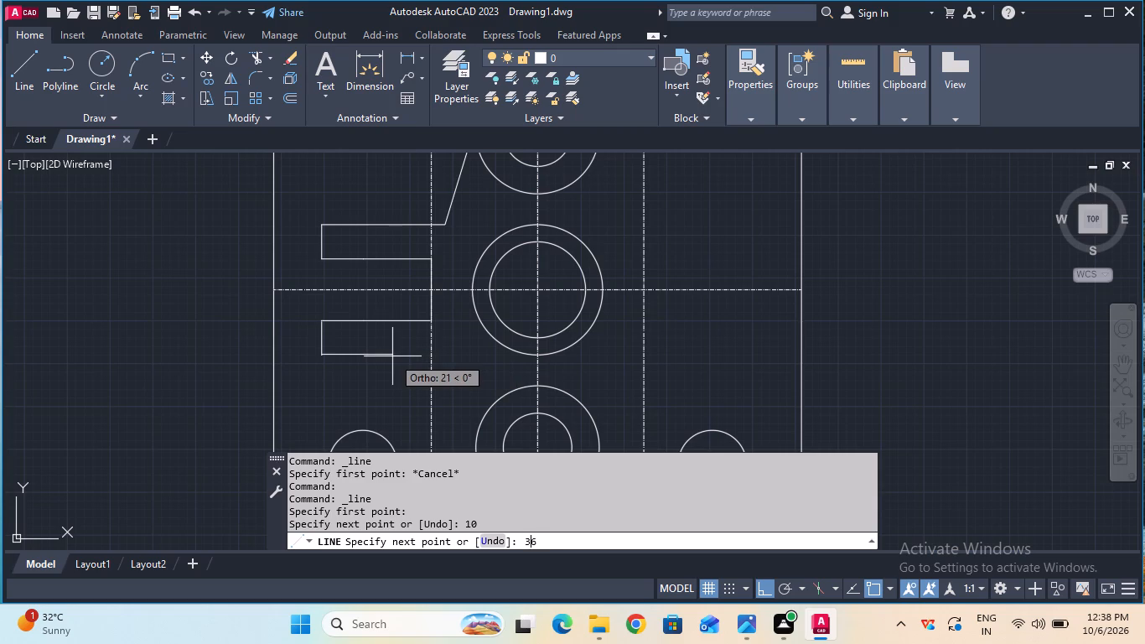
{"action": "key", "text": "Return"}
{"action": "key", "text": "Escape"}
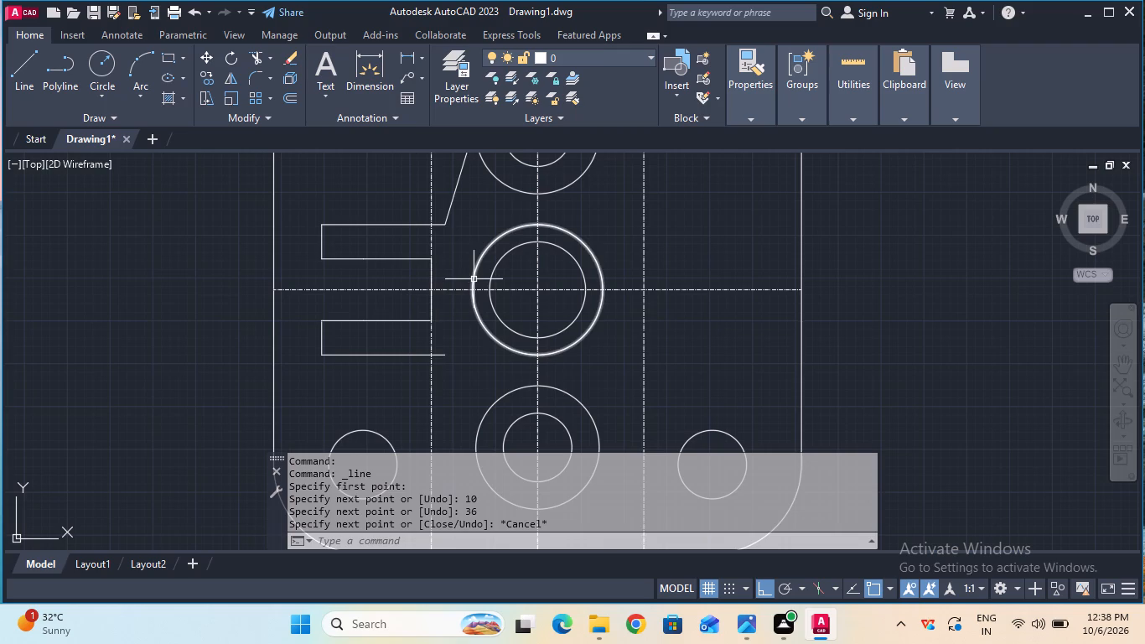
Draw a sloped line, with Ortho off, from the inner end of the 36 mm line down to the side of the lower outer circle.
{"action": "scroll", "coordinate": [474, 279], "scroll_direction": "down", "scroll_amount": 1, "text": "ctrl"}
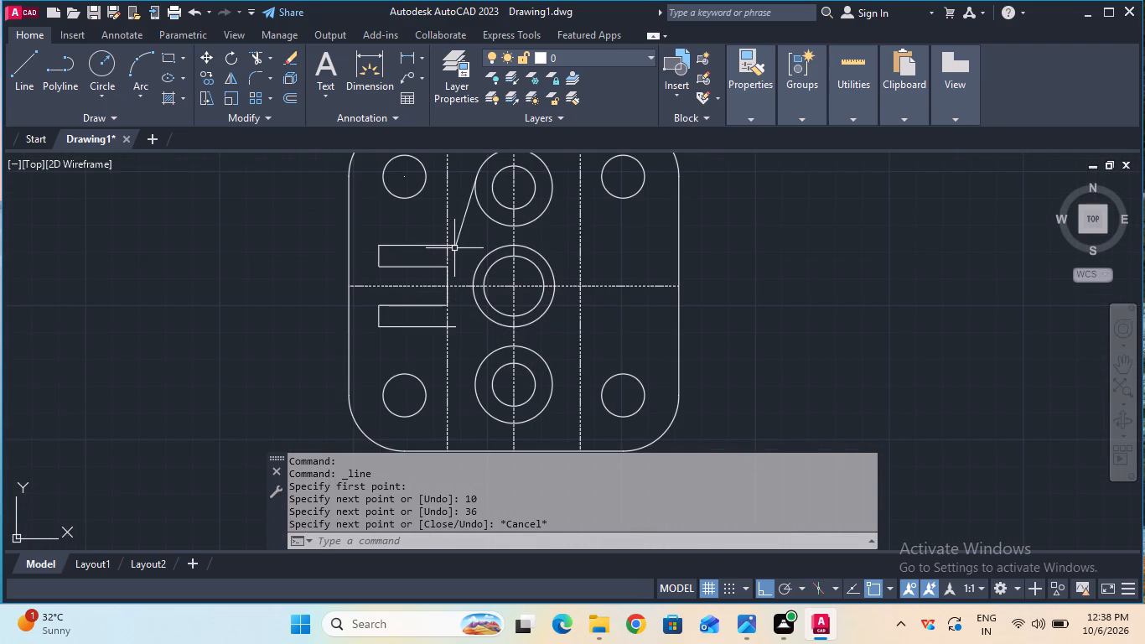
{"action": "key", "text": "F8"}
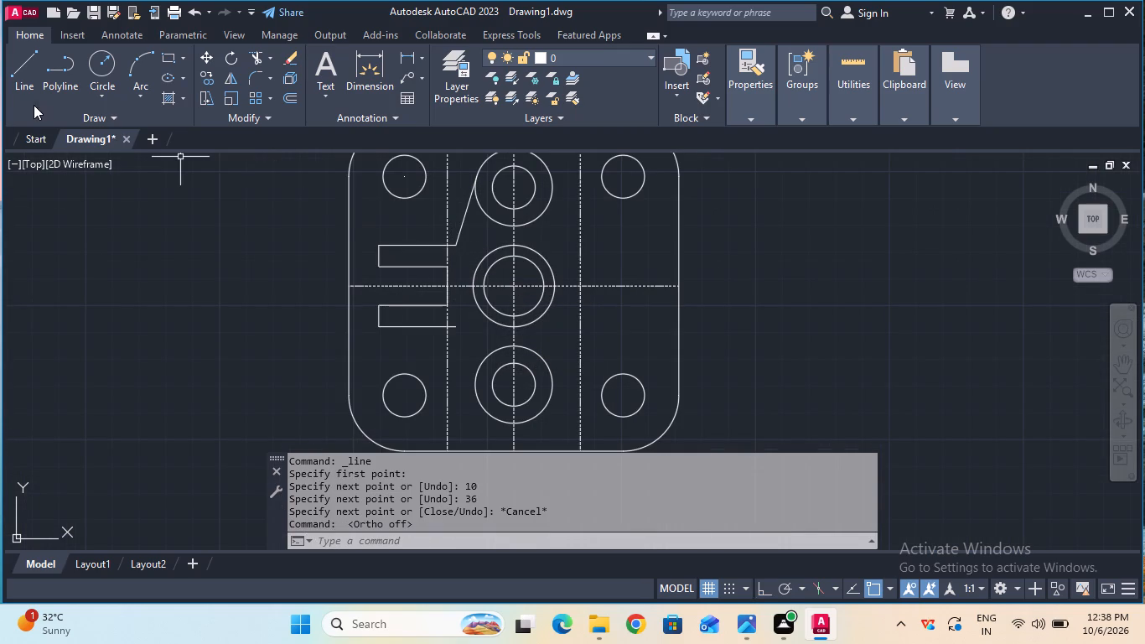
{"action": "left_click", "coordinate": [34, 105]}
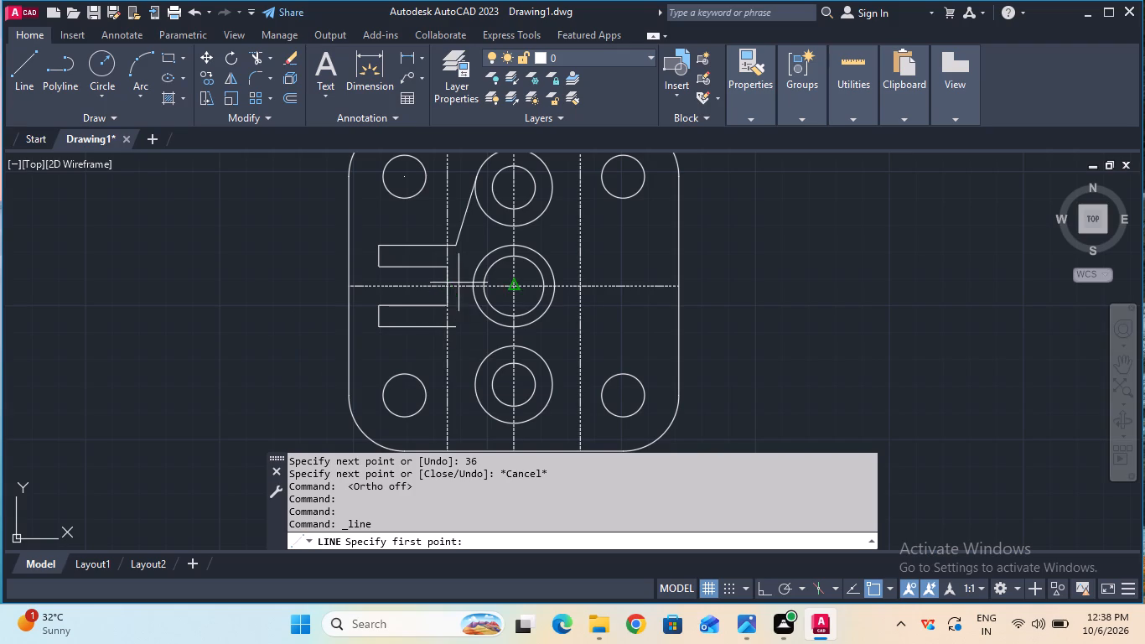
{"action": "left_click", "coordinate": [456, 326]}
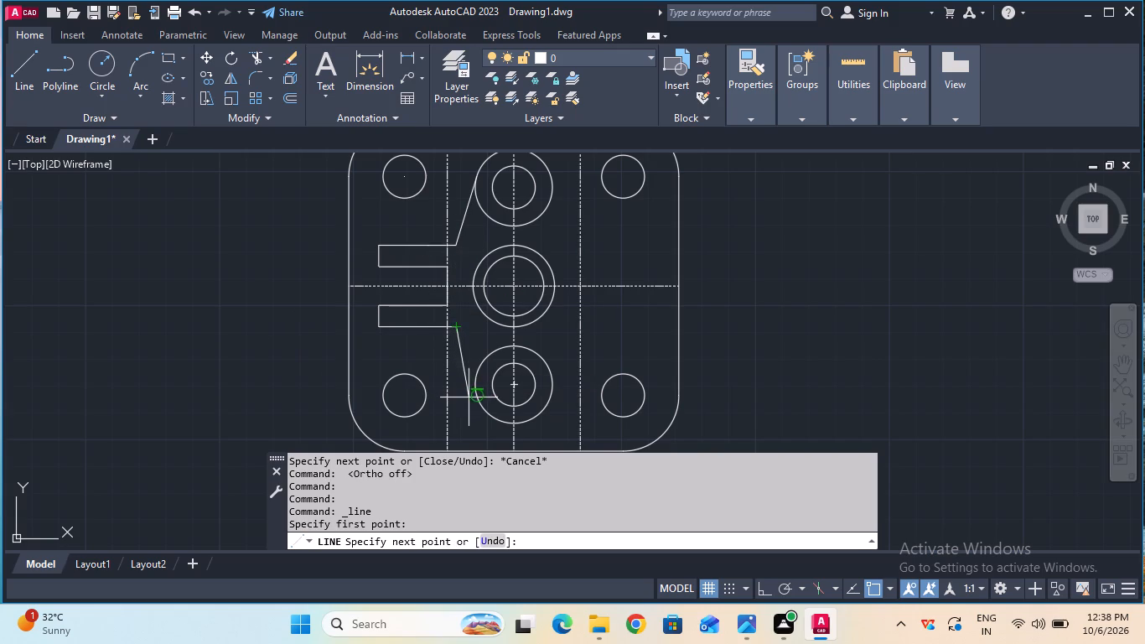
{"action": "left_click", "coordinate": [479, 400]}
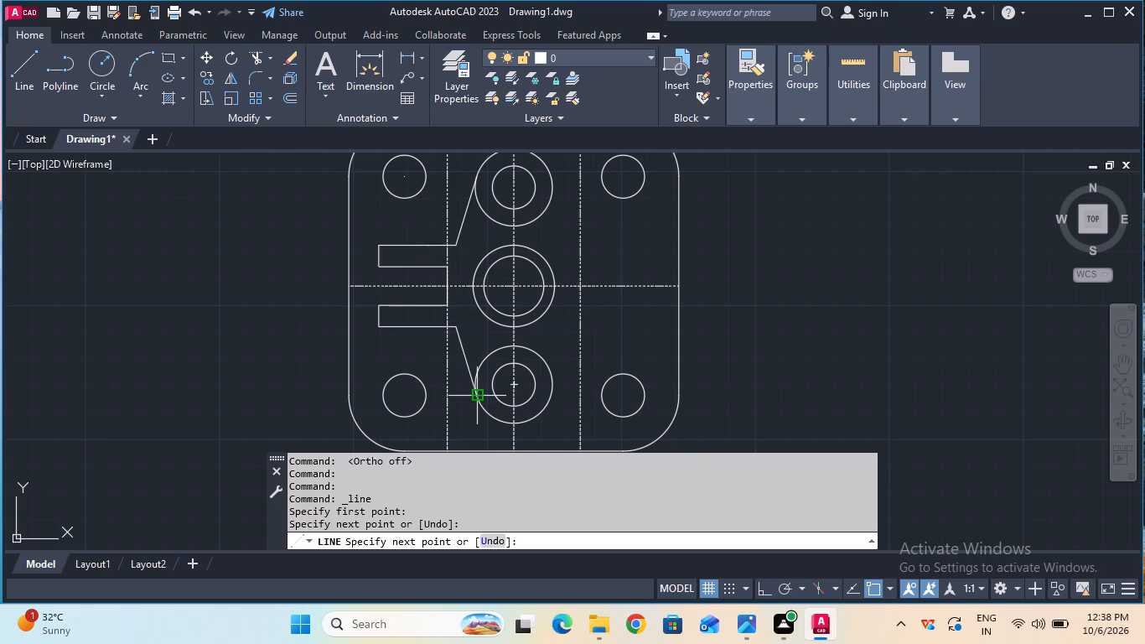
{"action": "key", "text": "Escape"}
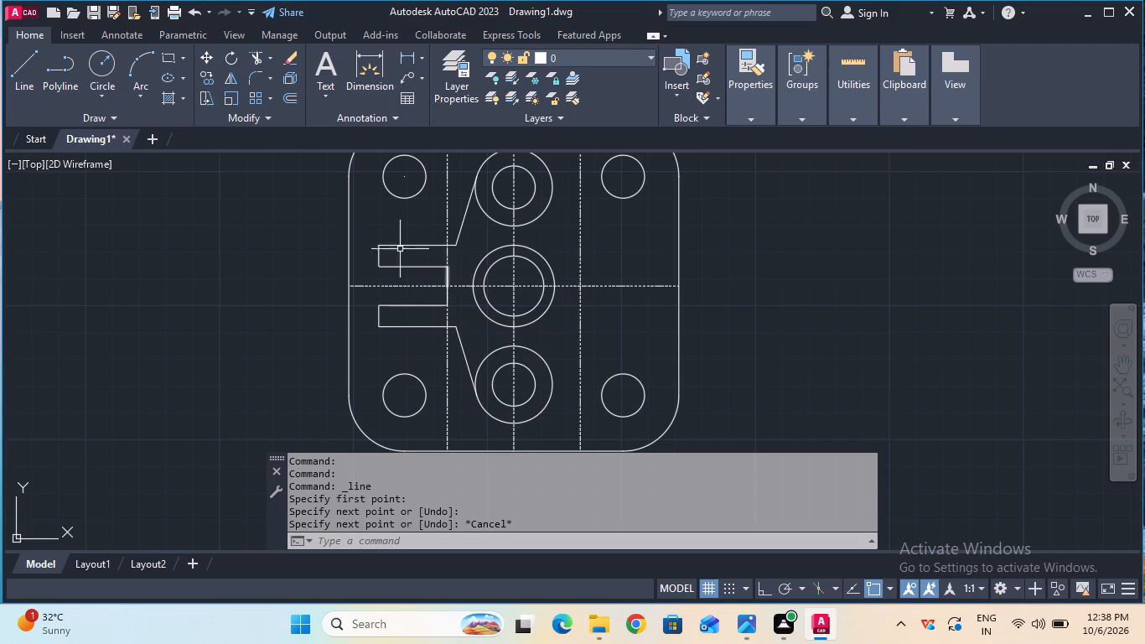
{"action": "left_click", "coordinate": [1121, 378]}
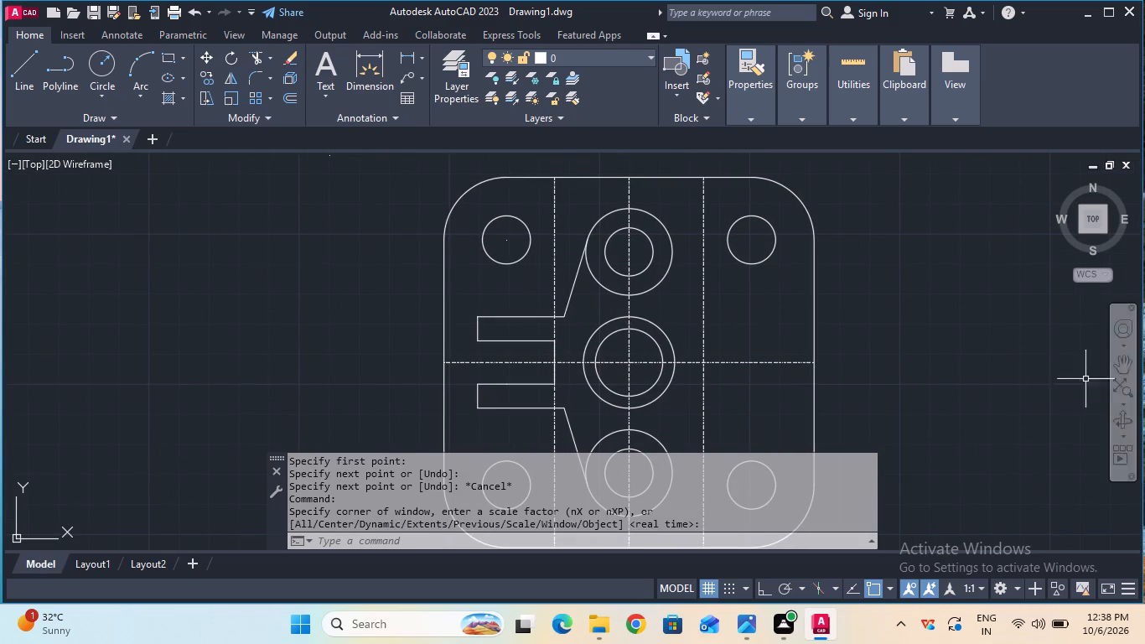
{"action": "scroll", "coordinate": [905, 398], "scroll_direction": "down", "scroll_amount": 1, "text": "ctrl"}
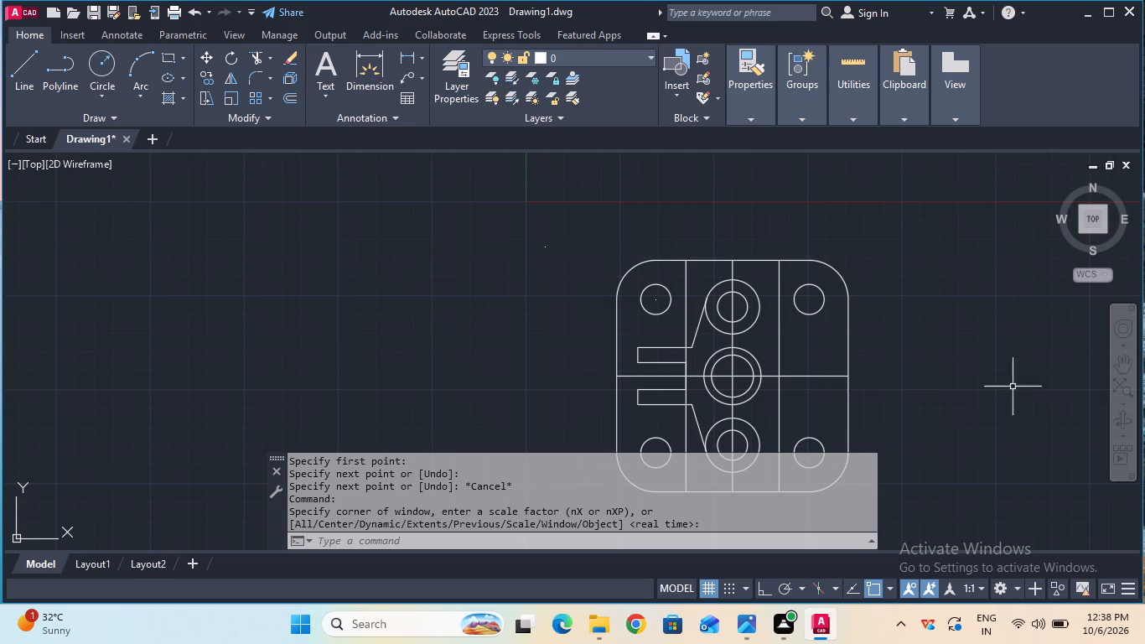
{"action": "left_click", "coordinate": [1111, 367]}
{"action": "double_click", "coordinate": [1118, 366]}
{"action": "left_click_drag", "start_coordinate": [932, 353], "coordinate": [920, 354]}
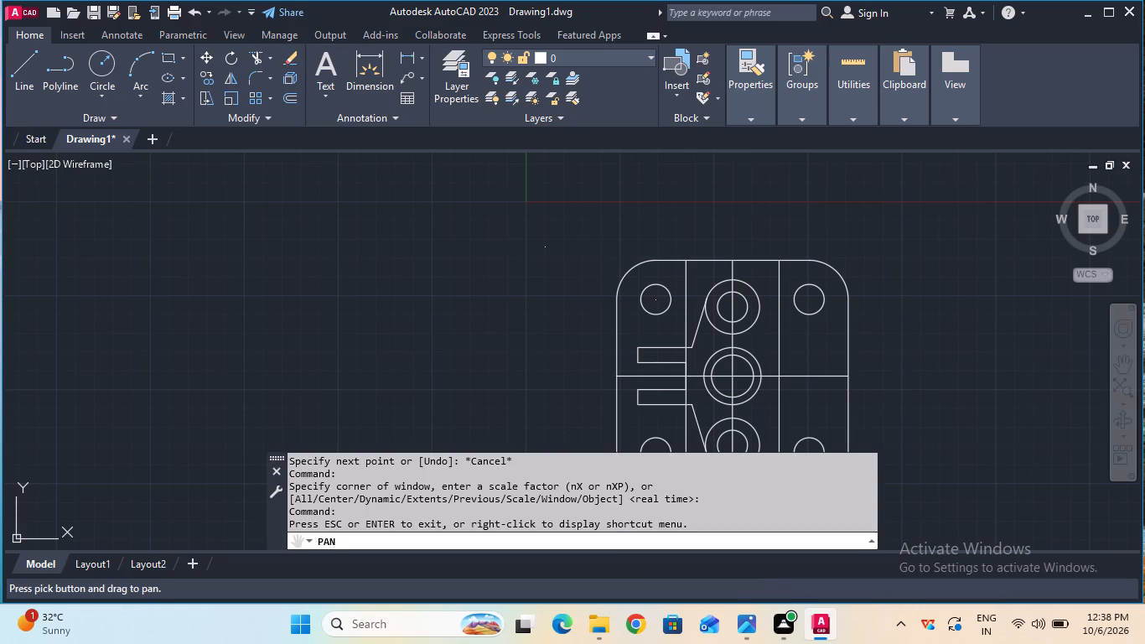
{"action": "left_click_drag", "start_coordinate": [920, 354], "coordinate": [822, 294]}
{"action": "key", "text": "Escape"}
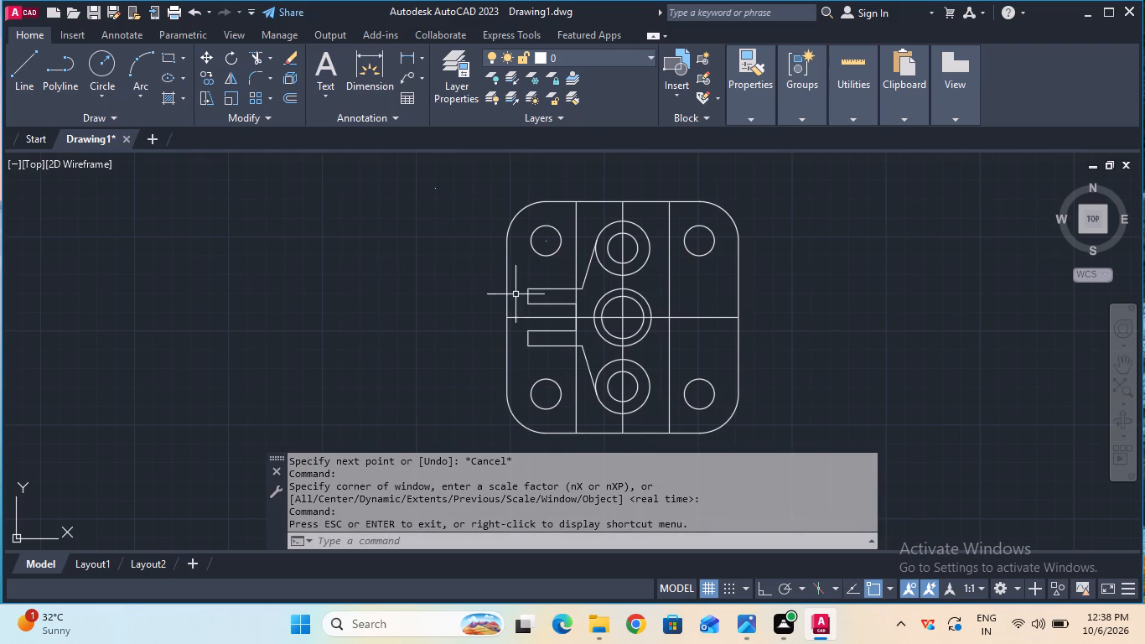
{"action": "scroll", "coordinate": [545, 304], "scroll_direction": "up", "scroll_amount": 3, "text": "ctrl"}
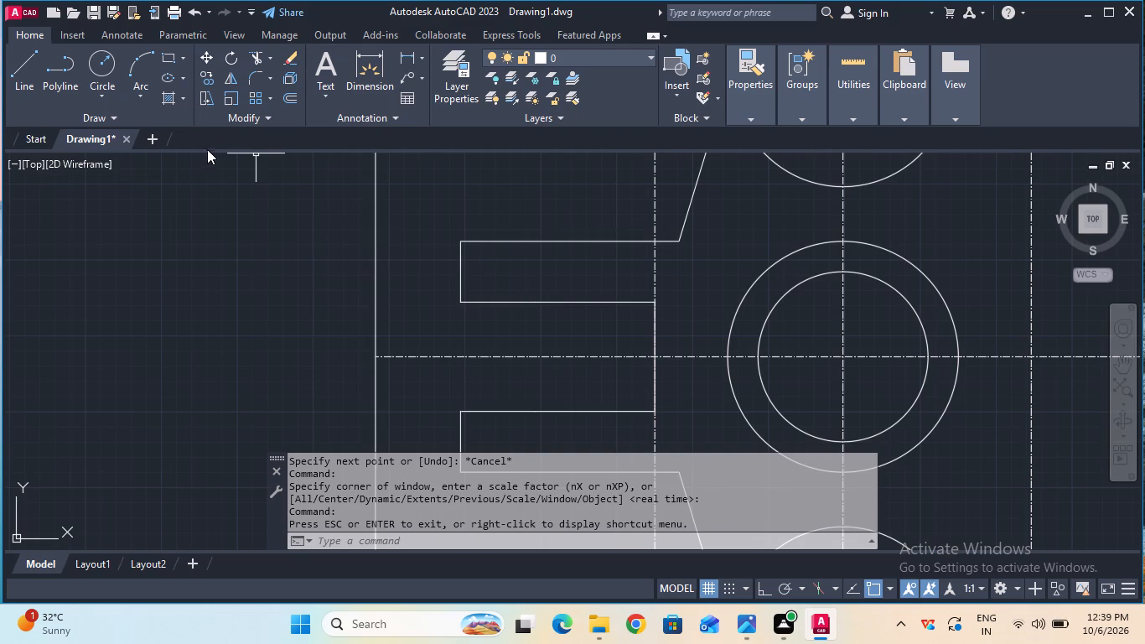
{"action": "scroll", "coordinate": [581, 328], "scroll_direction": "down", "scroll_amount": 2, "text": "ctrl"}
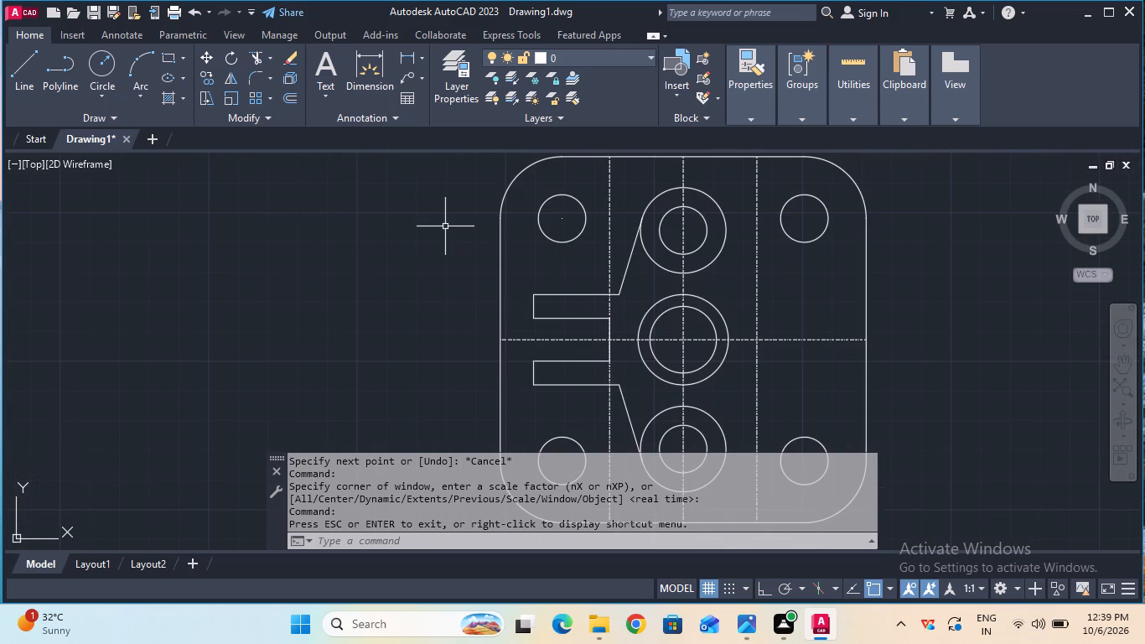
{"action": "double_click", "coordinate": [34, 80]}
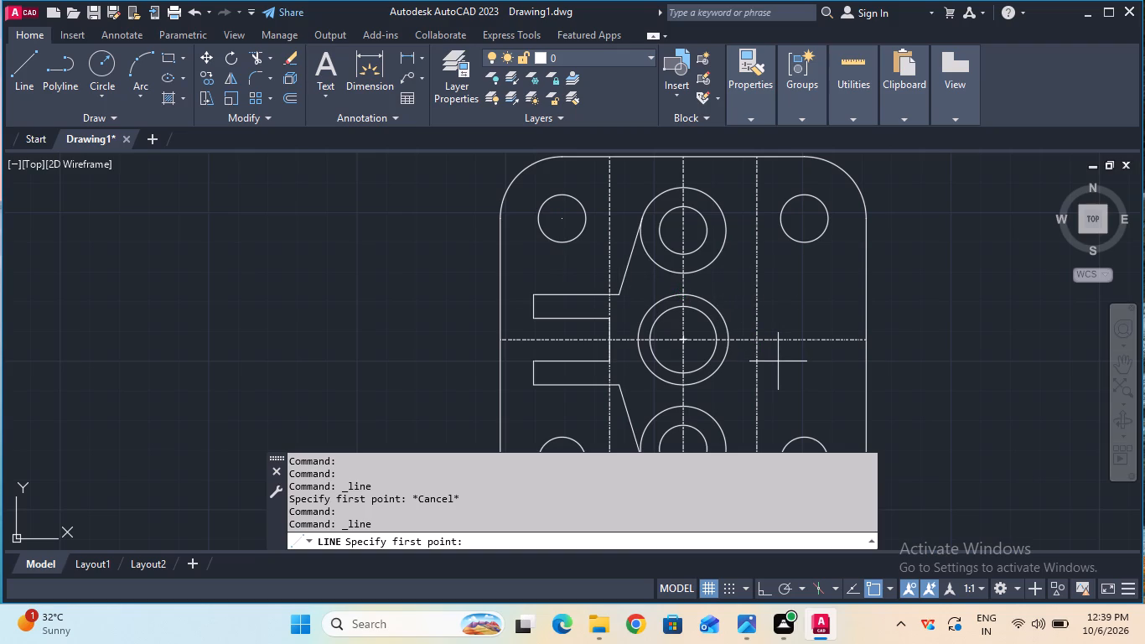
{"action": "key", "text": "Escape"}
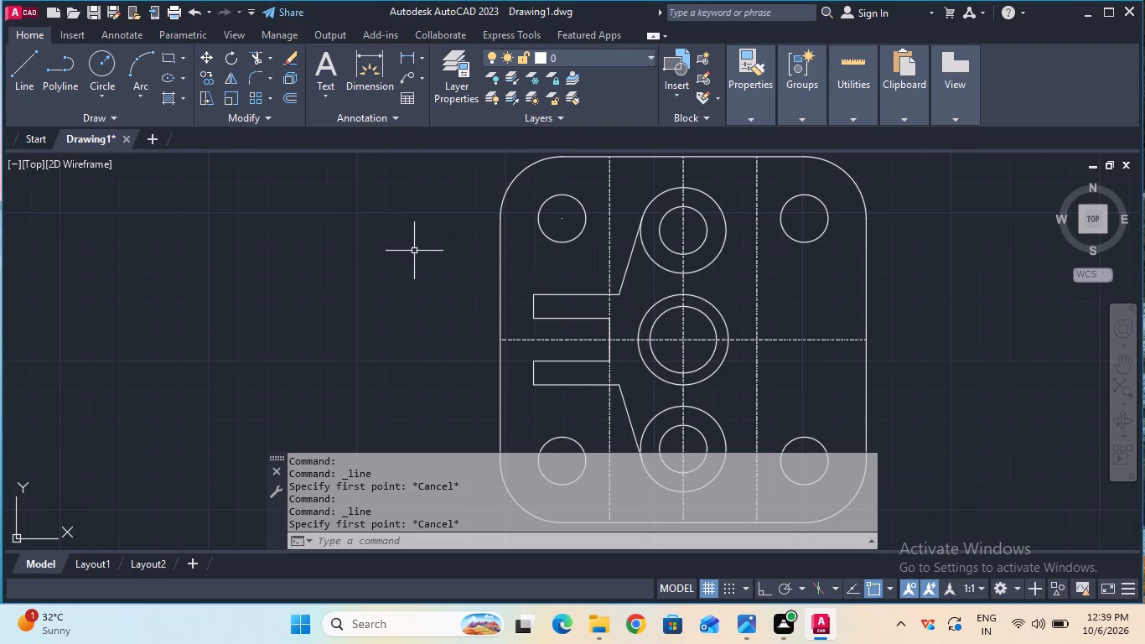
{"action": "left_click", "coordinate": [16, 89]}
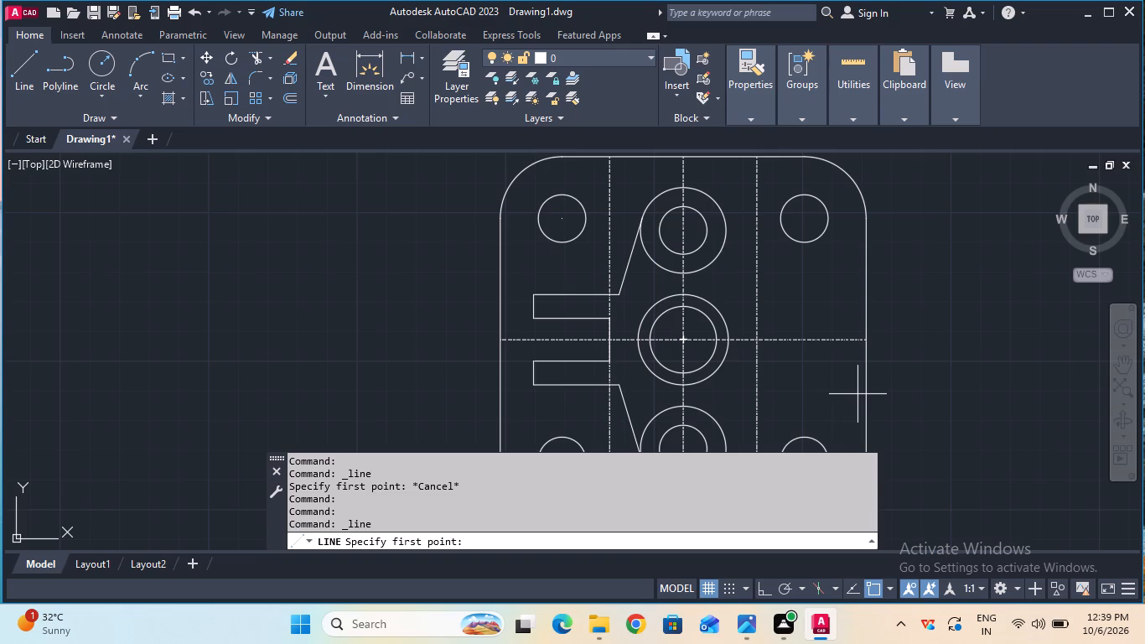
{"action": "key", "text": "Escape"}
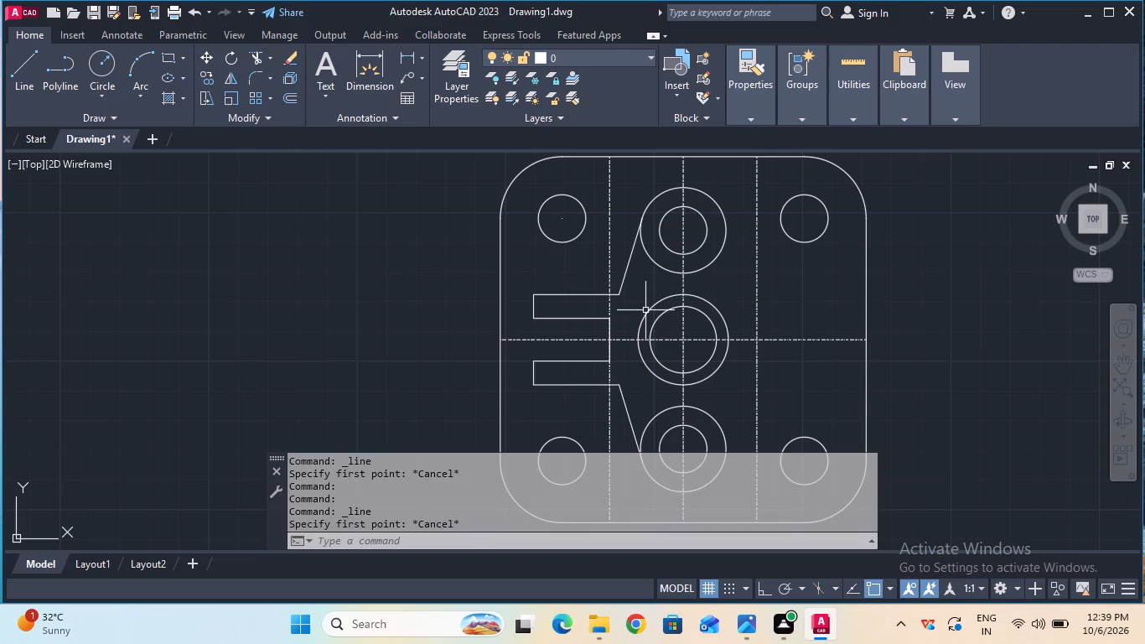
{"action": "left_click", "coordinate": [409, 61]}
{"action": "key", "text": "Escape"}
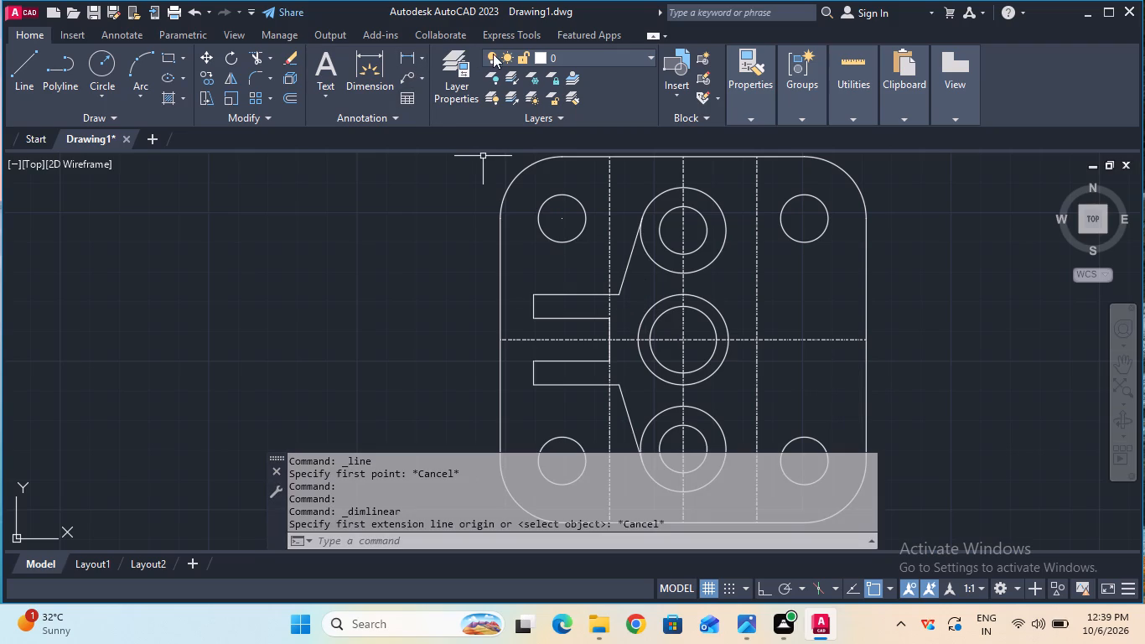
Draw a horizontal CENTER-linetype line from the inner end of the lower stepped profile's bottom edge to the square's right edge.
{"action": "left_click", "coordinate": [753, 111]}
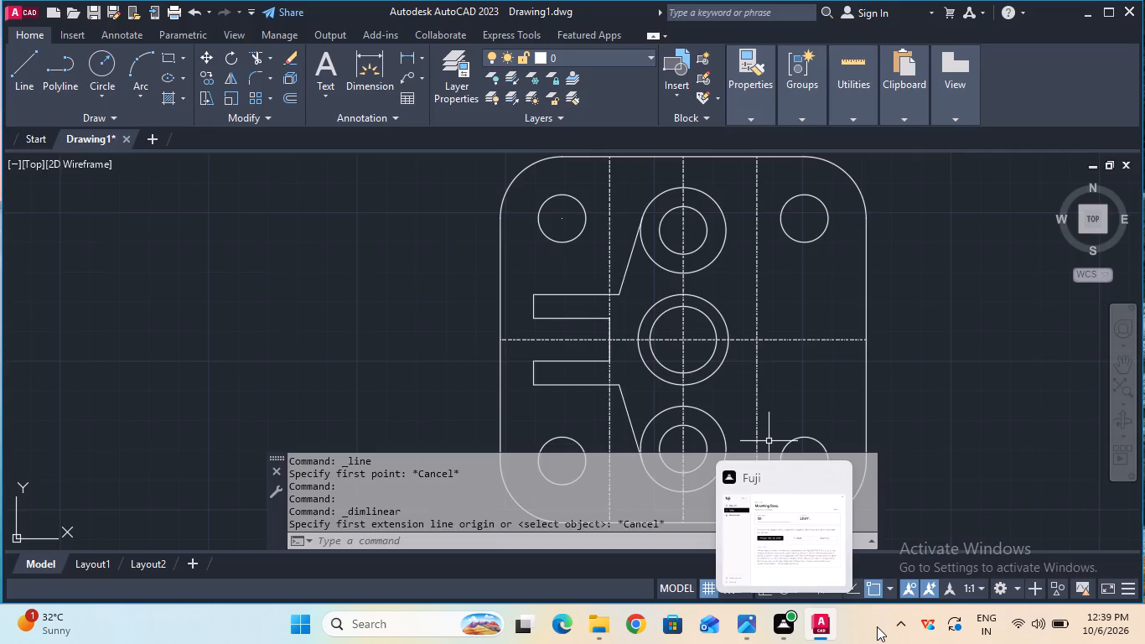
{"action": "left_click", "coordinate": [738, 117]}
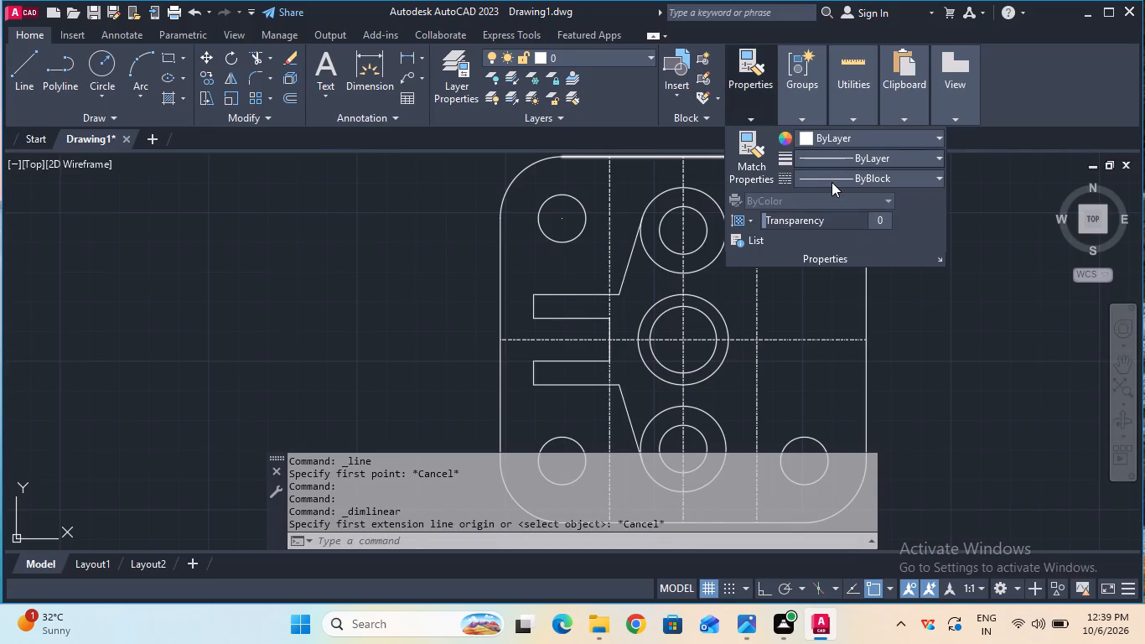
{"action": "left_click", "coordinate": [832, 182]}
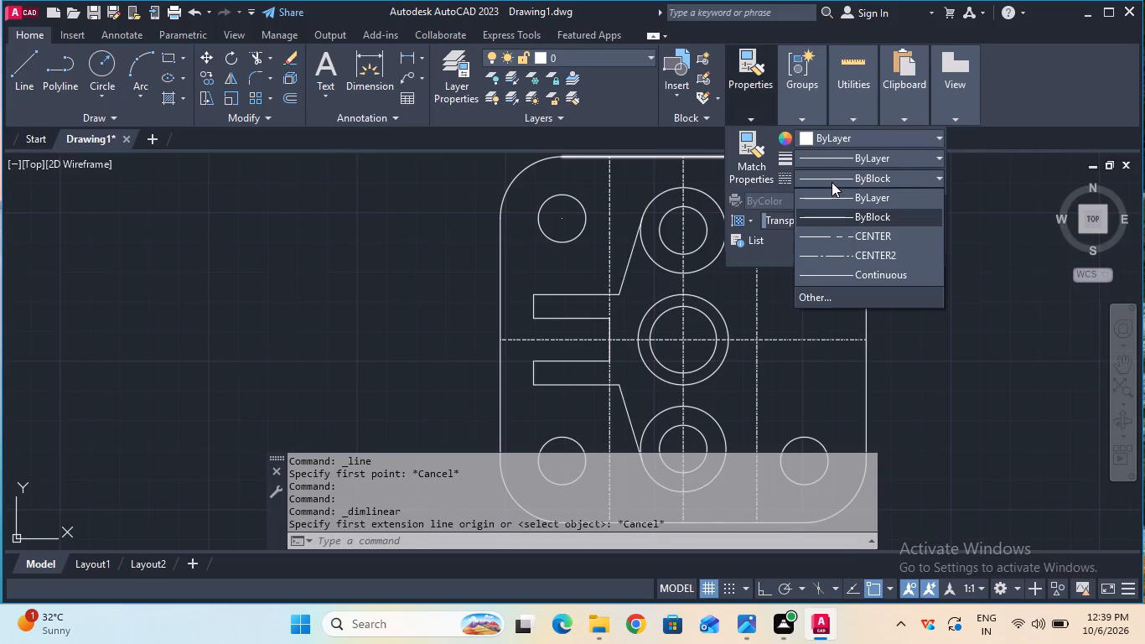
{"action": "double_click", "coordinate": [844, 233]}
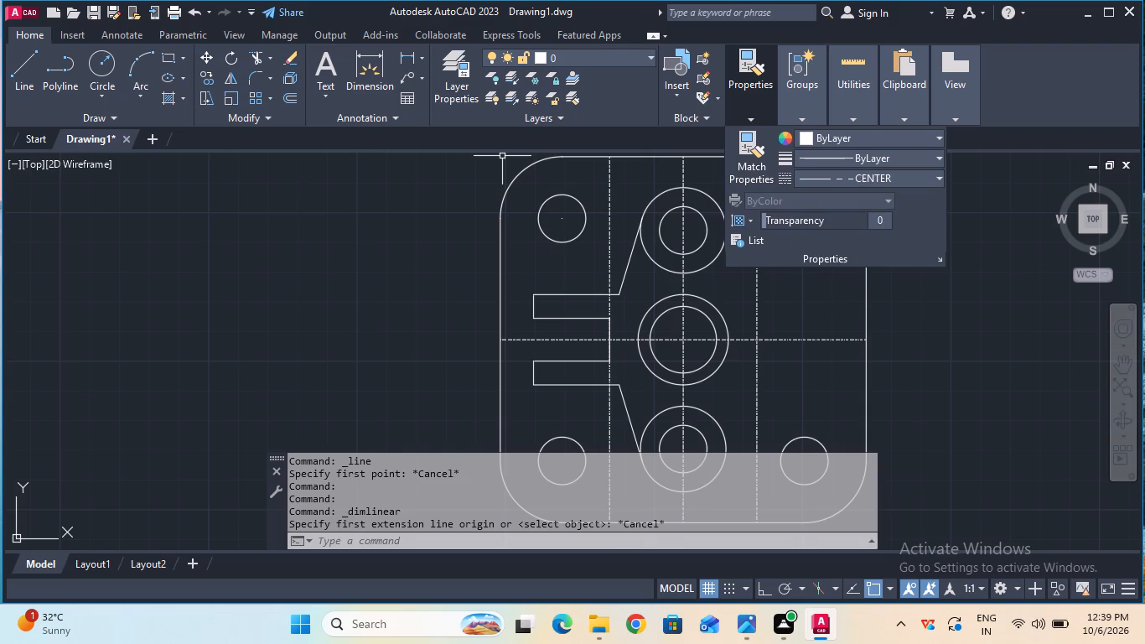
{"action": "left_click", "coordinate": [33, 73]}
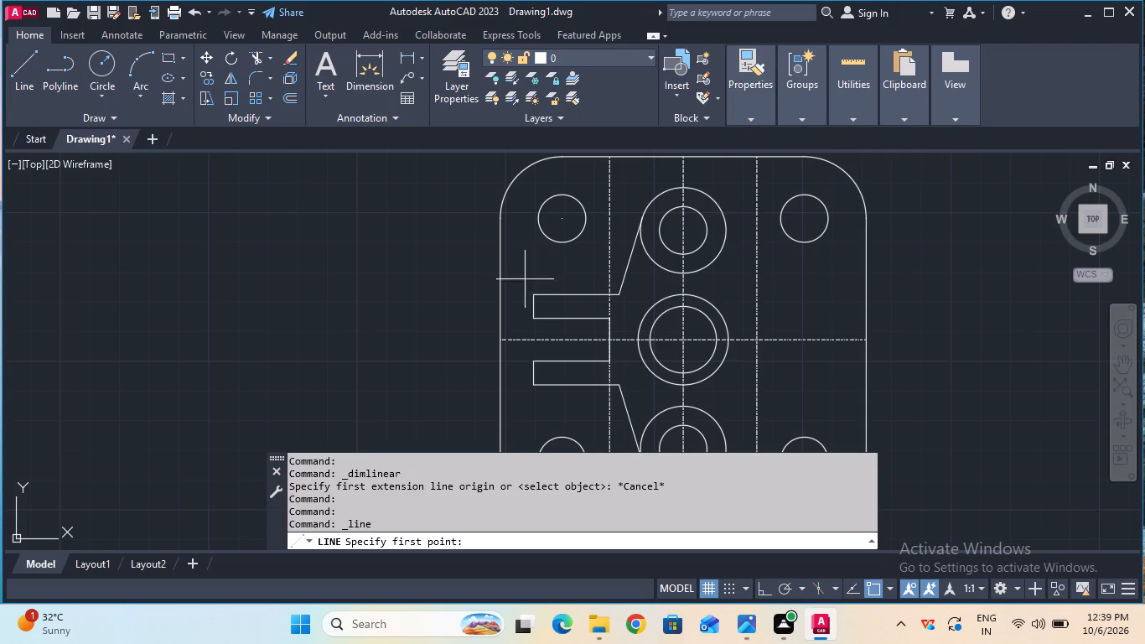
{"action": "left_click", "coordinate": [620, 385]}
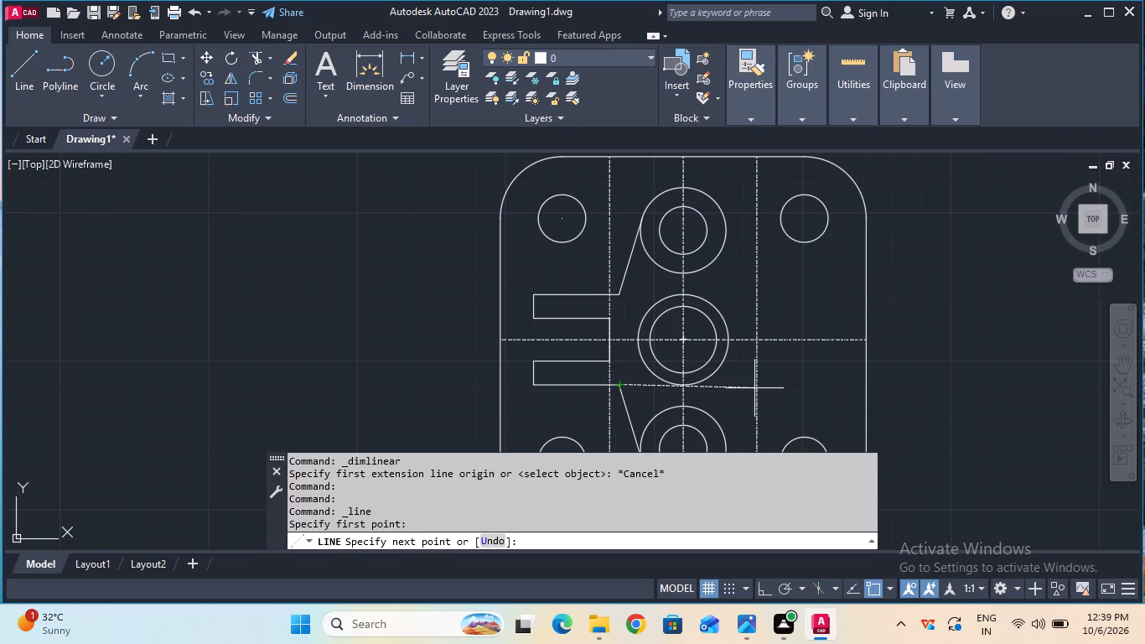
{"action": "left_click", "coordinate": [862, 384]}
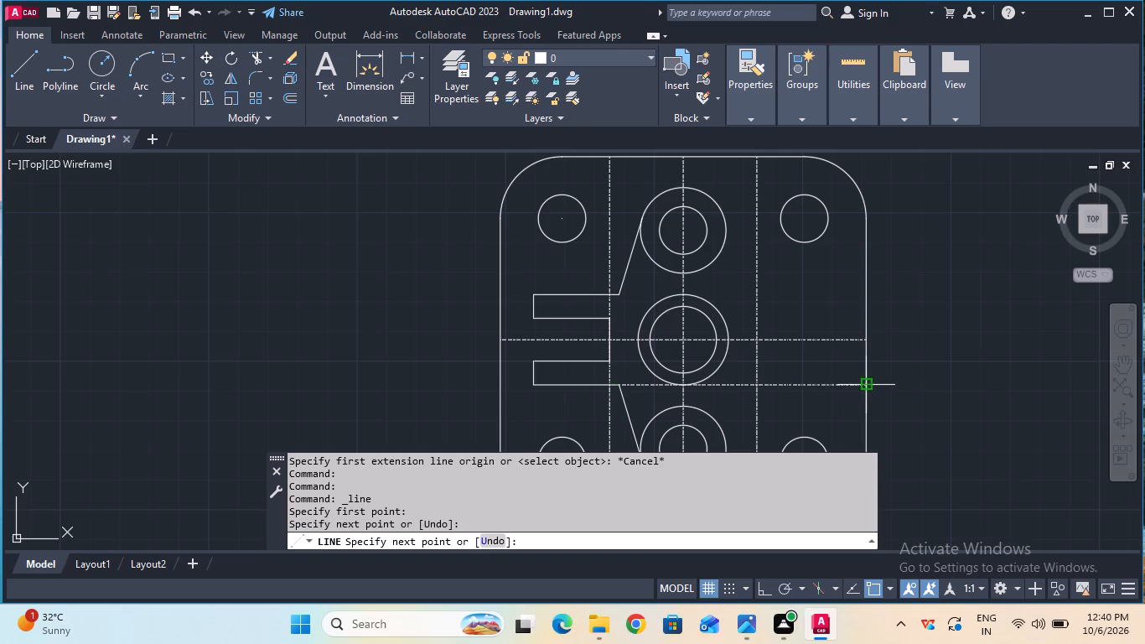
{"action": "key", "text": "Escape"}
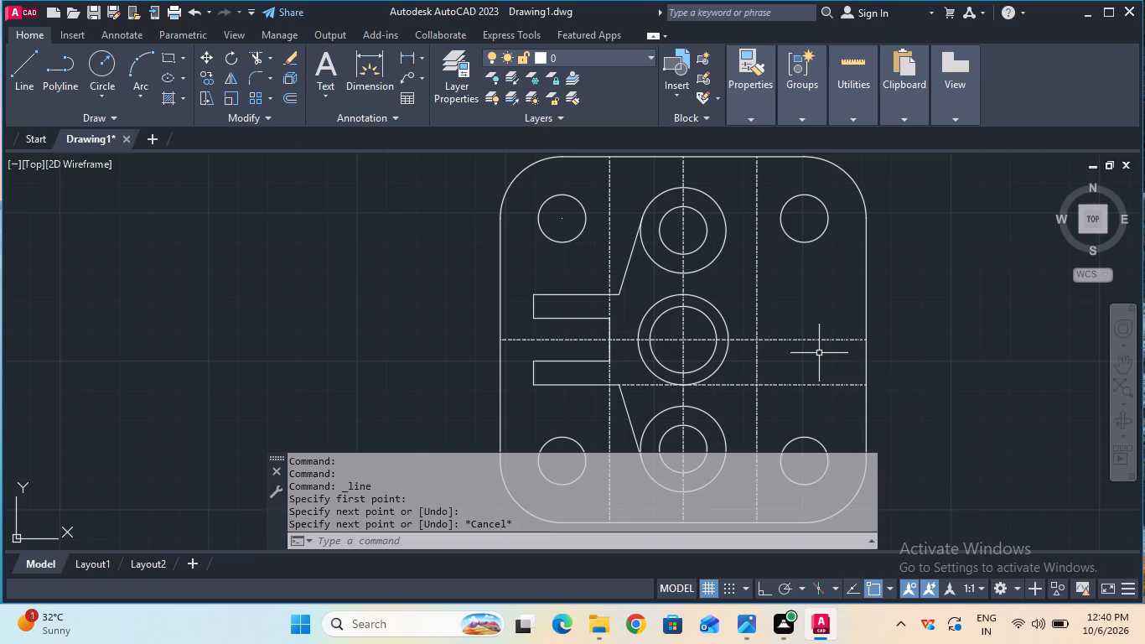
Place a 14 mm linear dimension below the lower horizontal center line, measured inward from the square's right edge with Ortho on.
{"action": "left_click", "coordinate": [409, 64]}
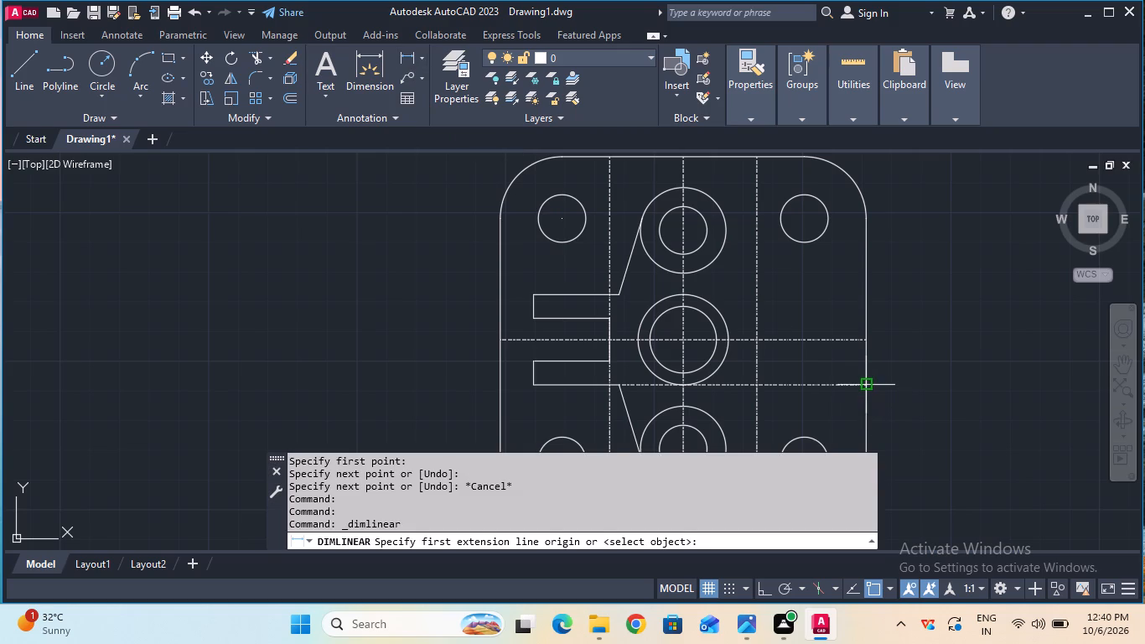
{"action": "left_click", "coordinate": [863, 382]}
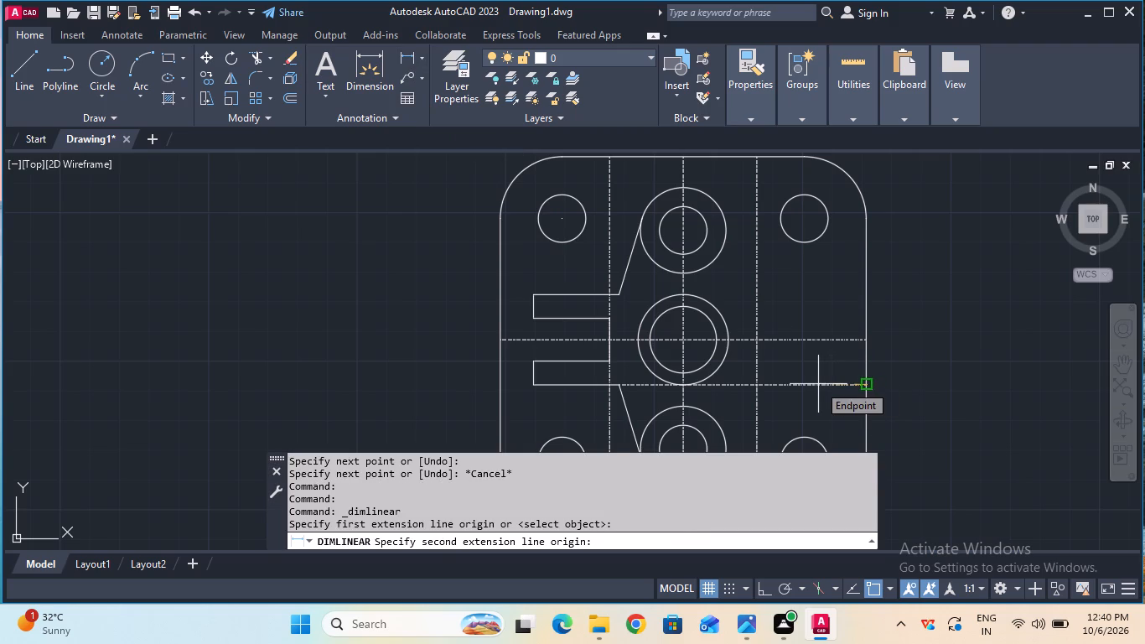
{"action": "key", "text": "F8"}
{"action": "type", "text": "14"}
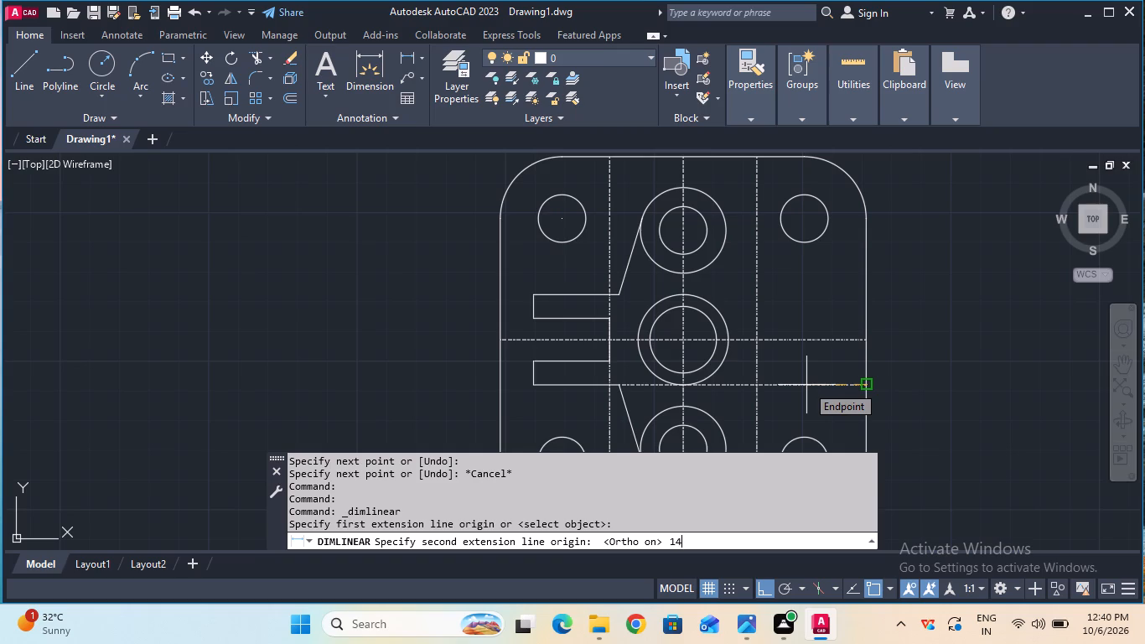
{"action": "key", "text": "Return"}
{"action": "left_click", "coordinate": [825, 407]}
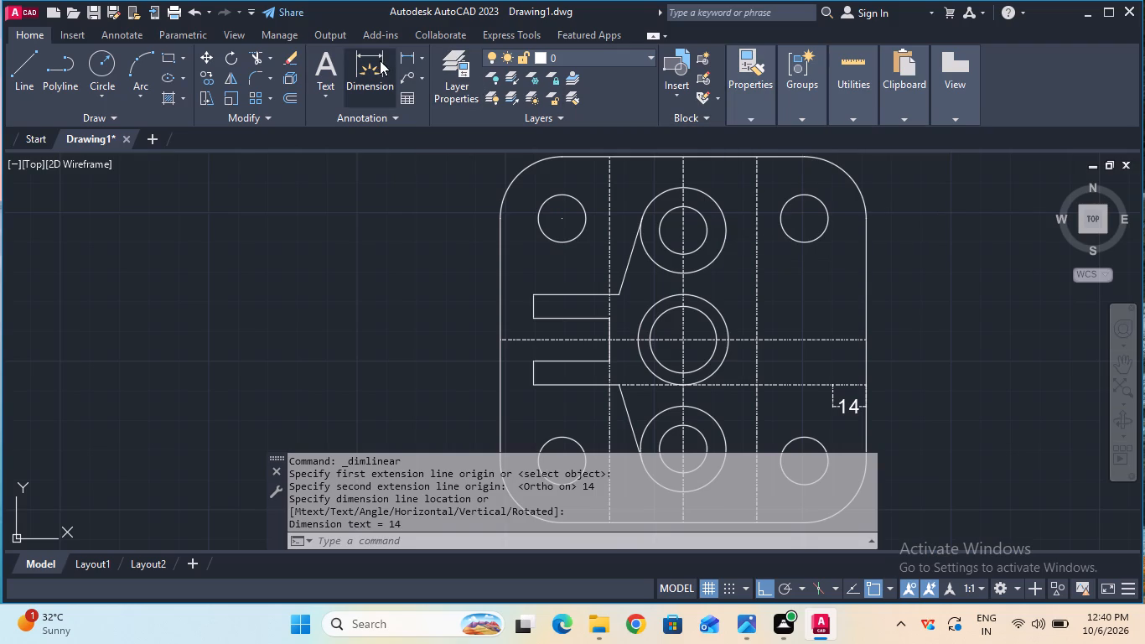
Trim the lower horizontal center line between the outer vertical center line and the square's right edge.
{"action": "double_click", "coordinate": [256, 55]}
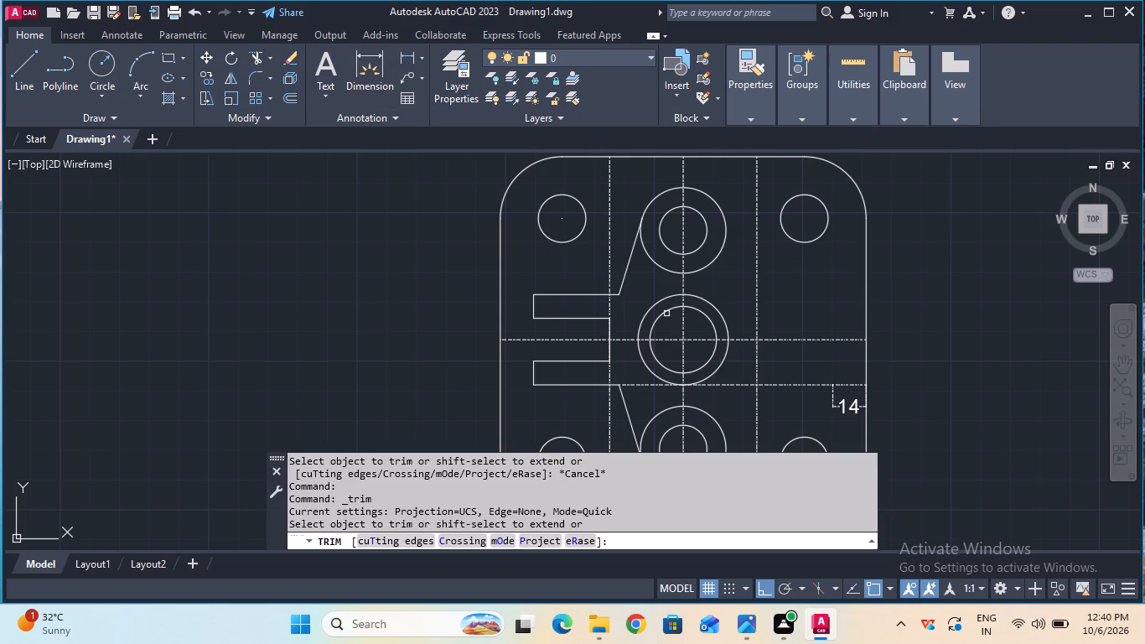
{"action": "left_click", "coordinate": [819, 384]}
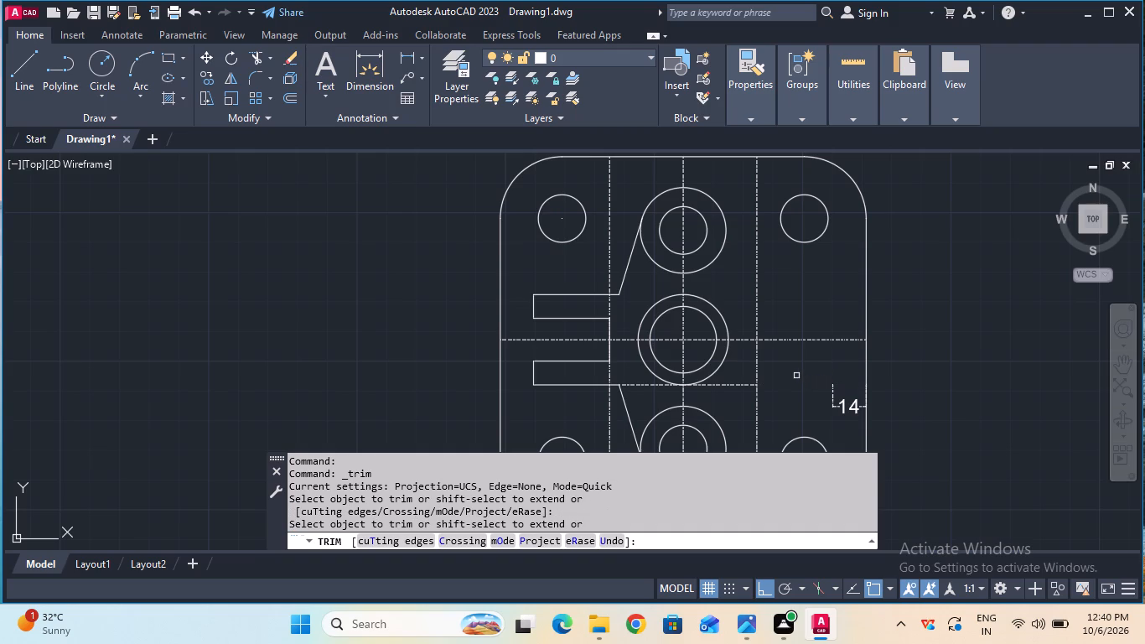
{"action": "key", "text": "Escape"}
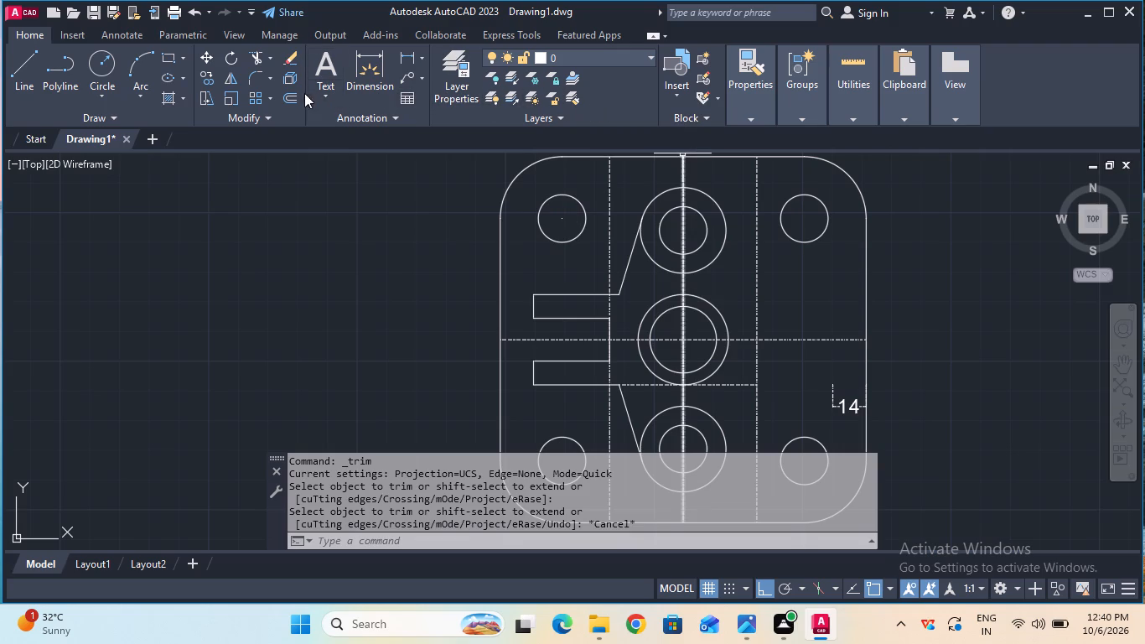
Set the current linetype to ByBlock.
{"action": "left_click", "coordinate": [739, 117]}
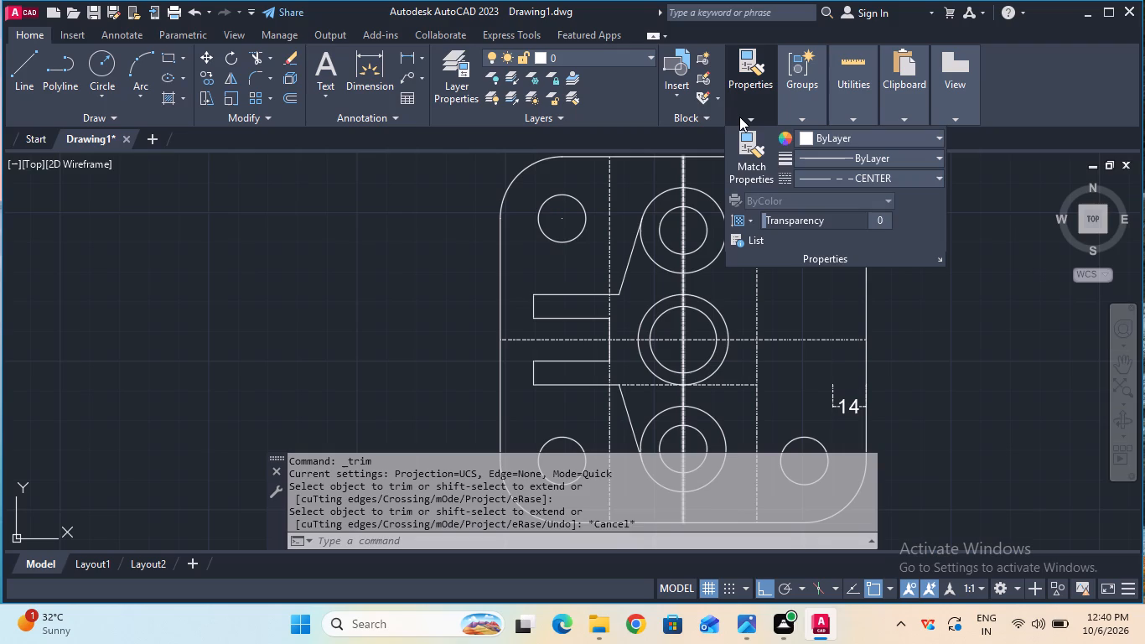
{"action": "left_click", "coordinate": [829, 174]}
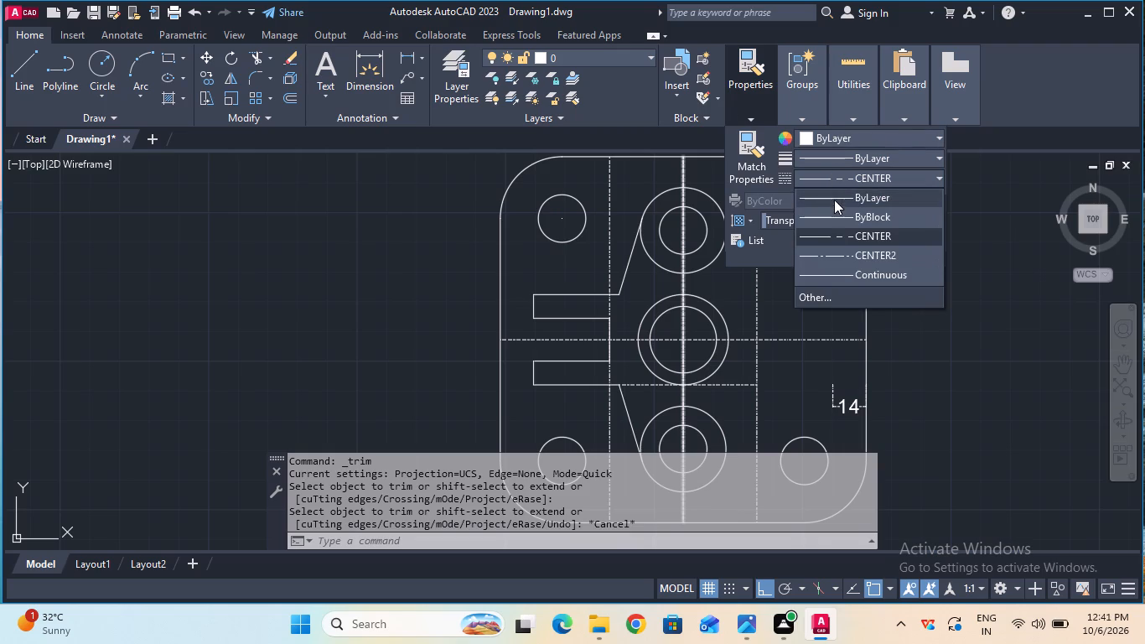
{"action": "left_click", "coordinate": [837, 210]}
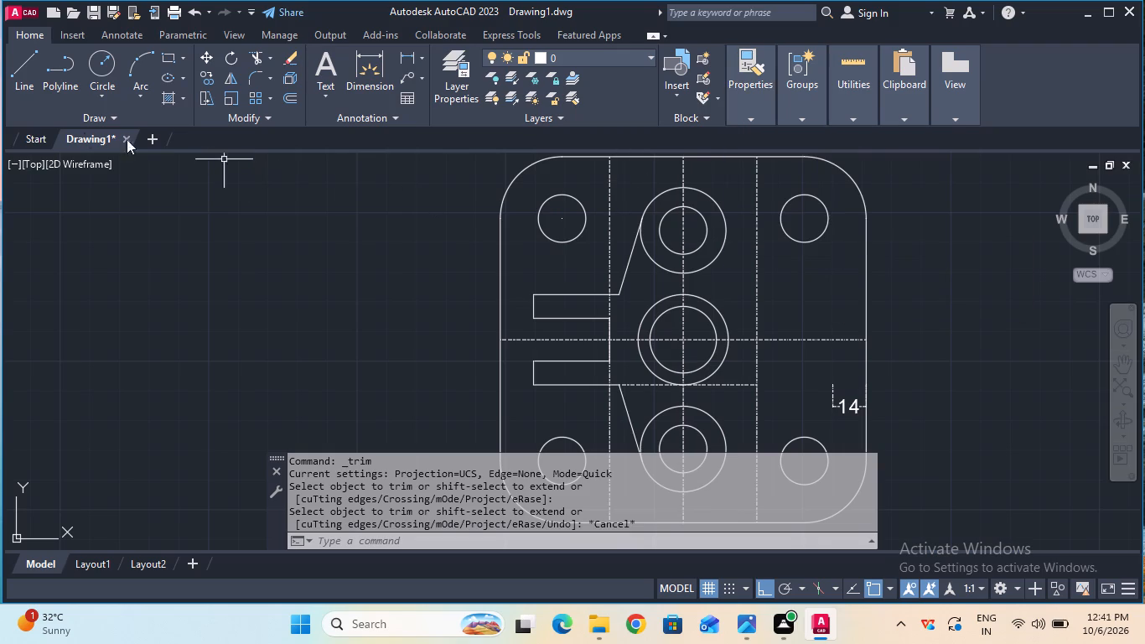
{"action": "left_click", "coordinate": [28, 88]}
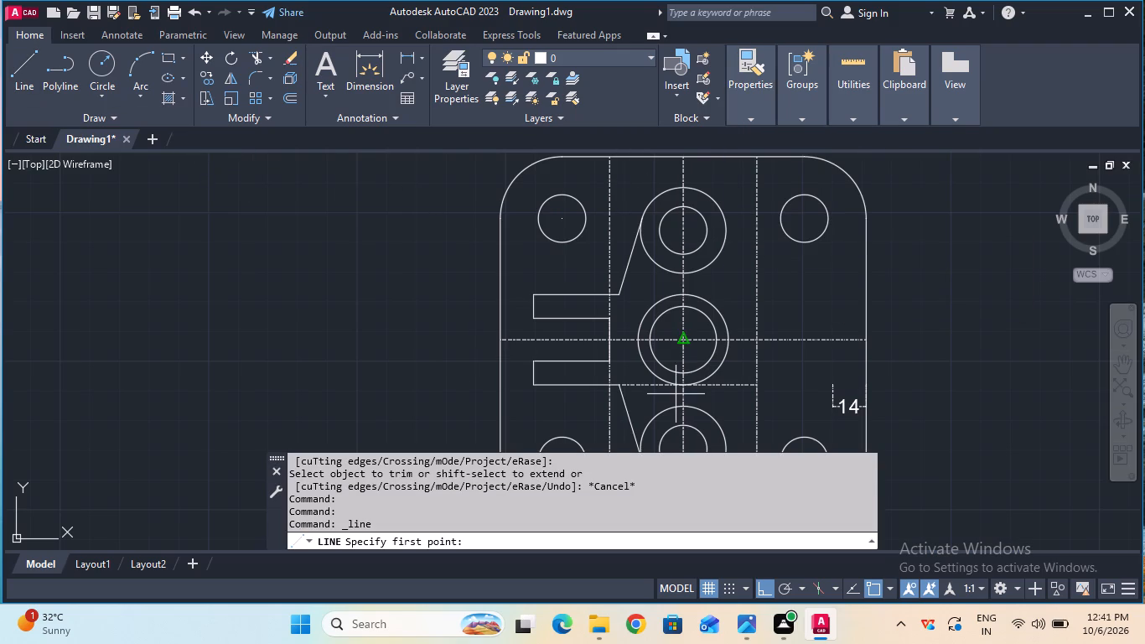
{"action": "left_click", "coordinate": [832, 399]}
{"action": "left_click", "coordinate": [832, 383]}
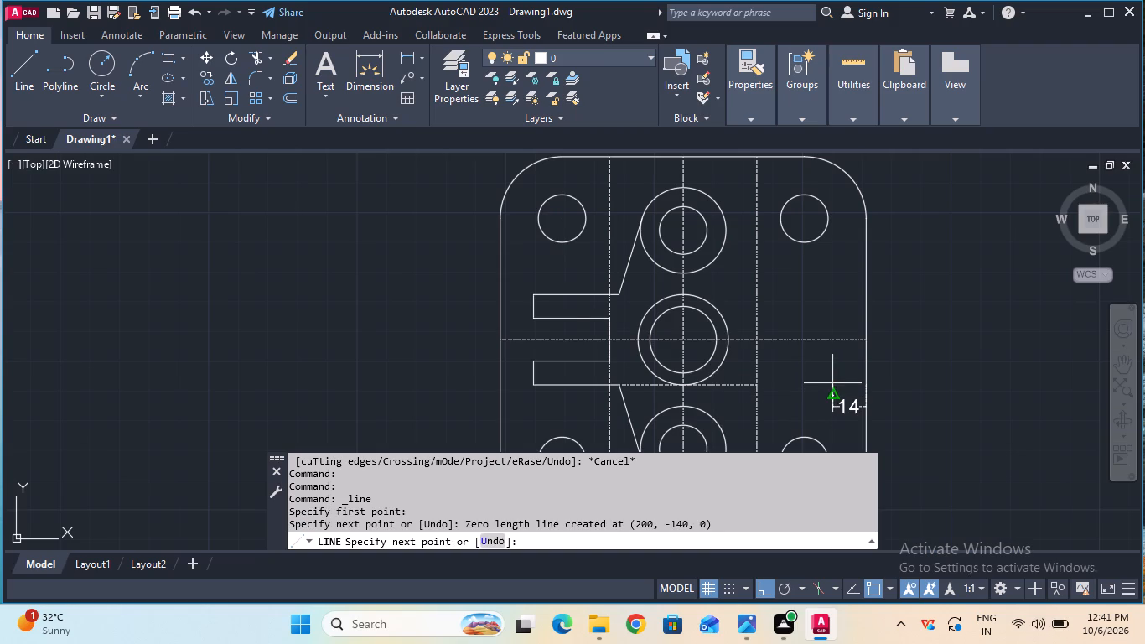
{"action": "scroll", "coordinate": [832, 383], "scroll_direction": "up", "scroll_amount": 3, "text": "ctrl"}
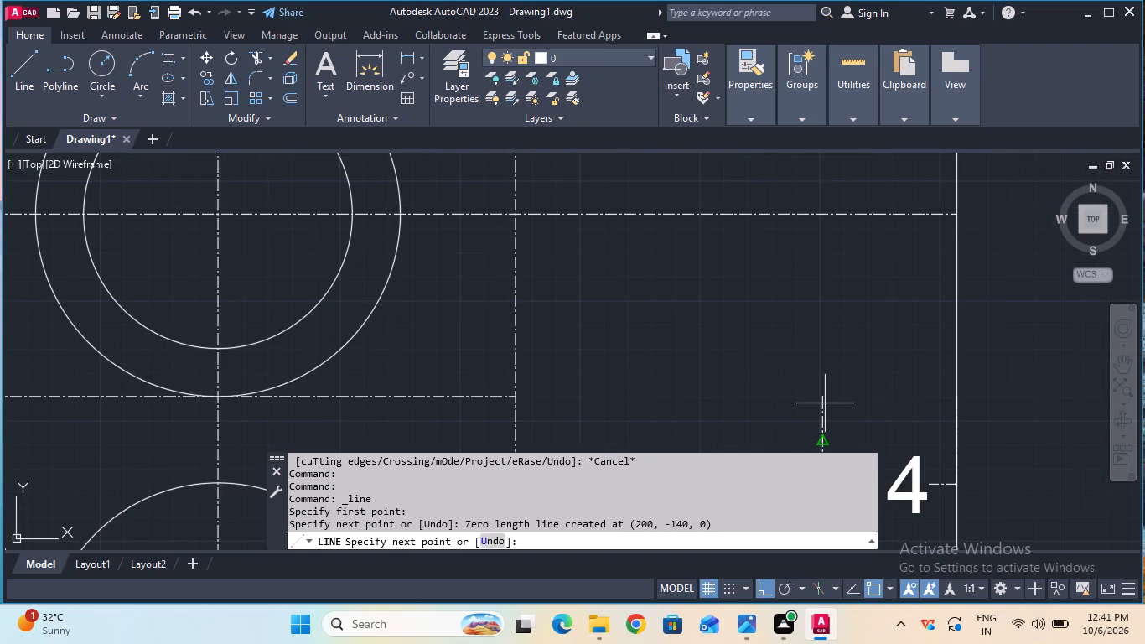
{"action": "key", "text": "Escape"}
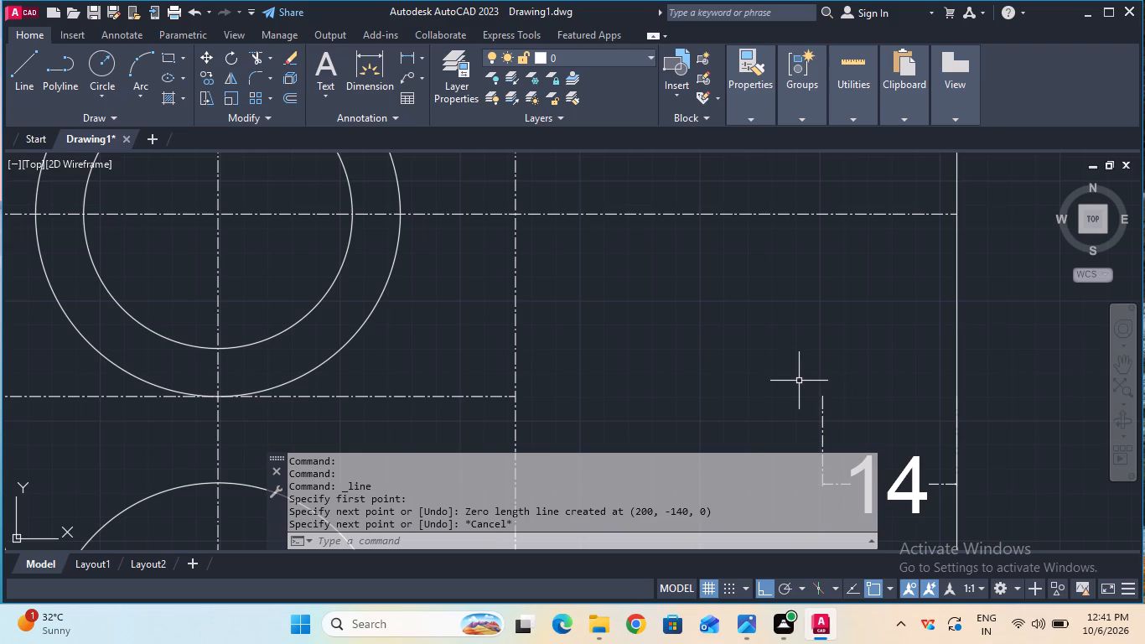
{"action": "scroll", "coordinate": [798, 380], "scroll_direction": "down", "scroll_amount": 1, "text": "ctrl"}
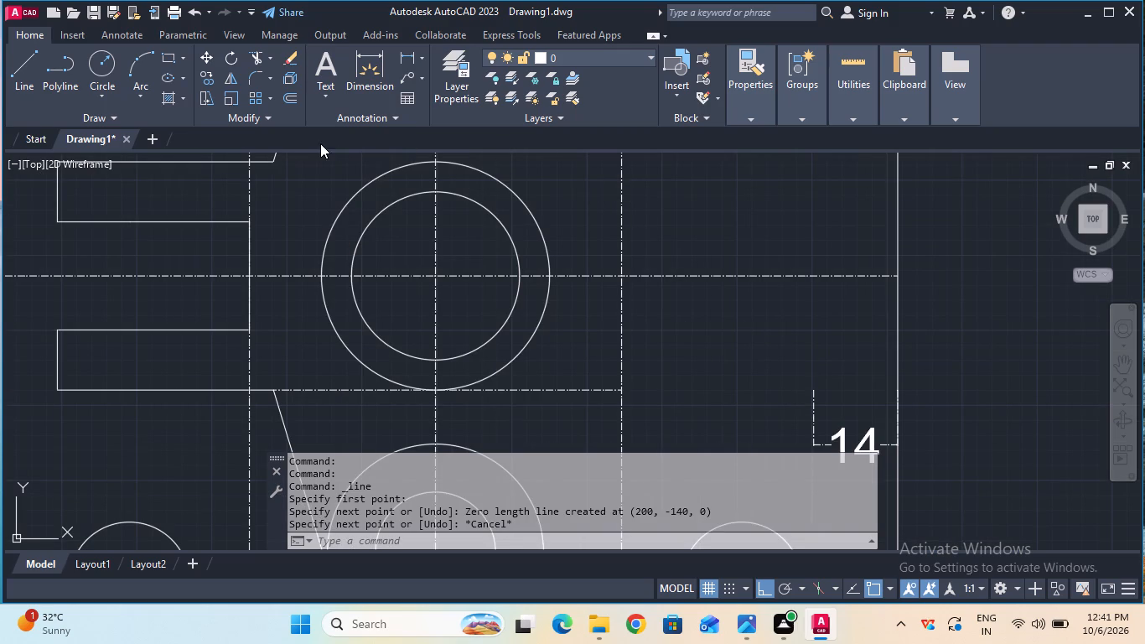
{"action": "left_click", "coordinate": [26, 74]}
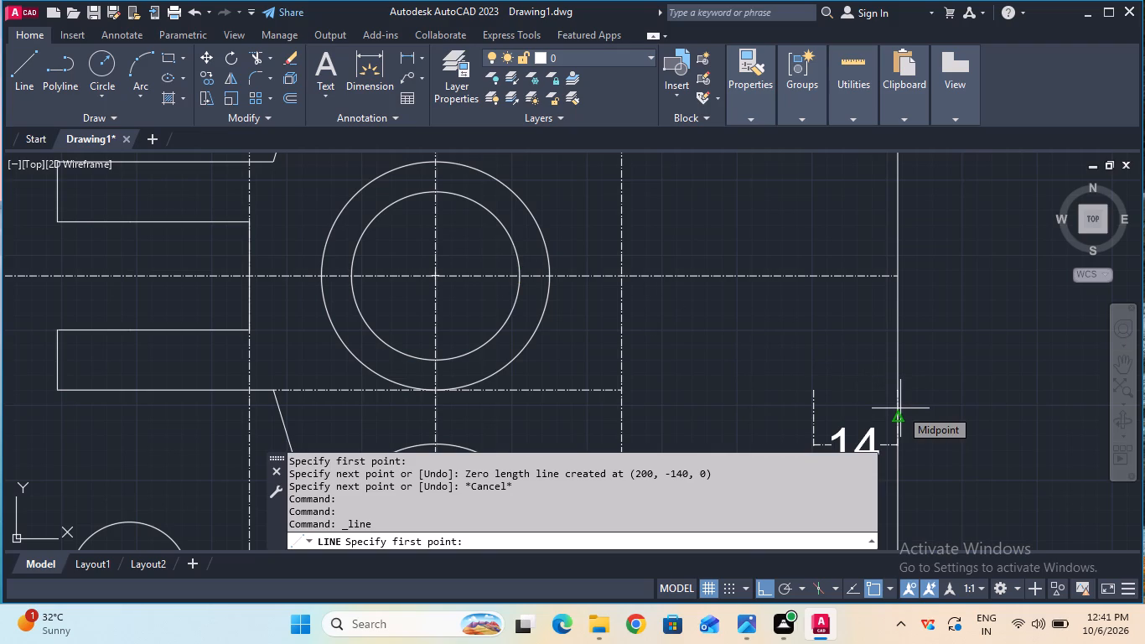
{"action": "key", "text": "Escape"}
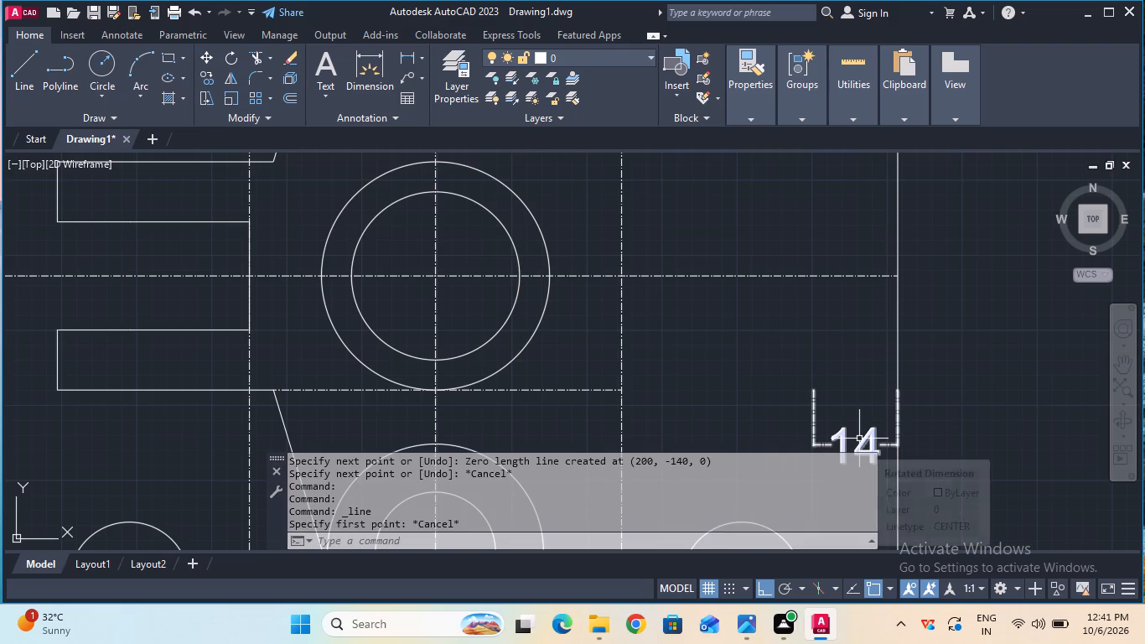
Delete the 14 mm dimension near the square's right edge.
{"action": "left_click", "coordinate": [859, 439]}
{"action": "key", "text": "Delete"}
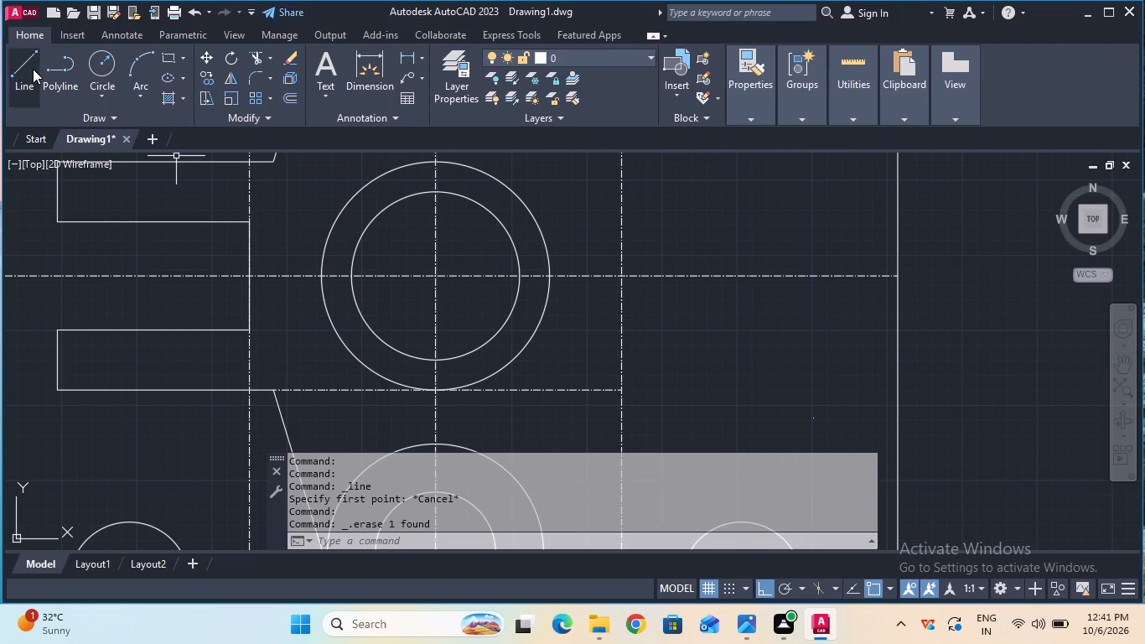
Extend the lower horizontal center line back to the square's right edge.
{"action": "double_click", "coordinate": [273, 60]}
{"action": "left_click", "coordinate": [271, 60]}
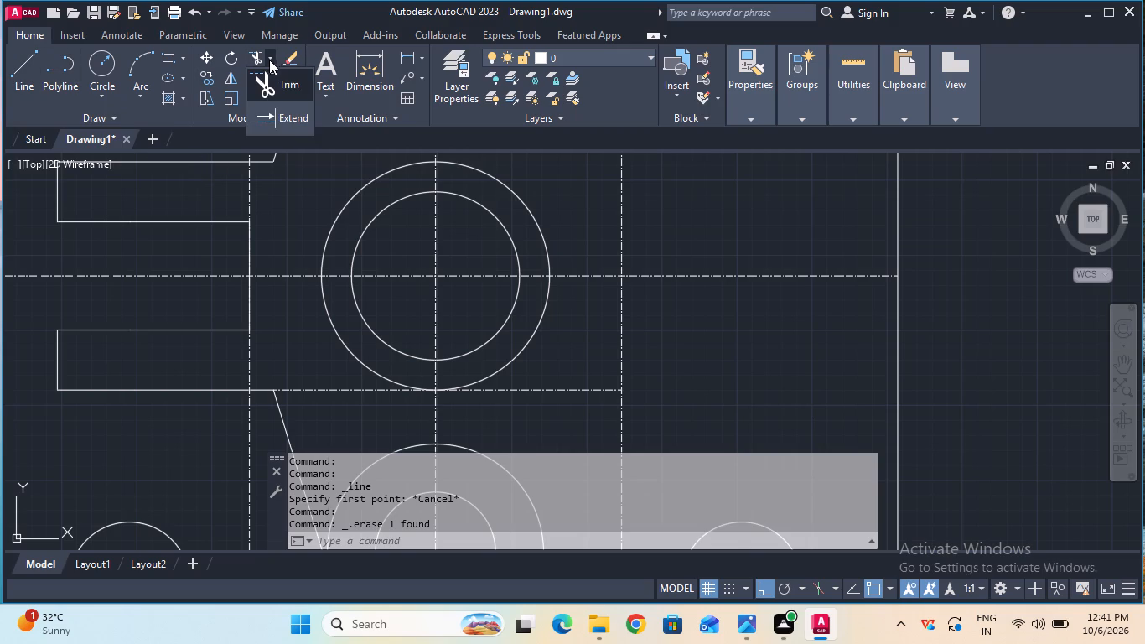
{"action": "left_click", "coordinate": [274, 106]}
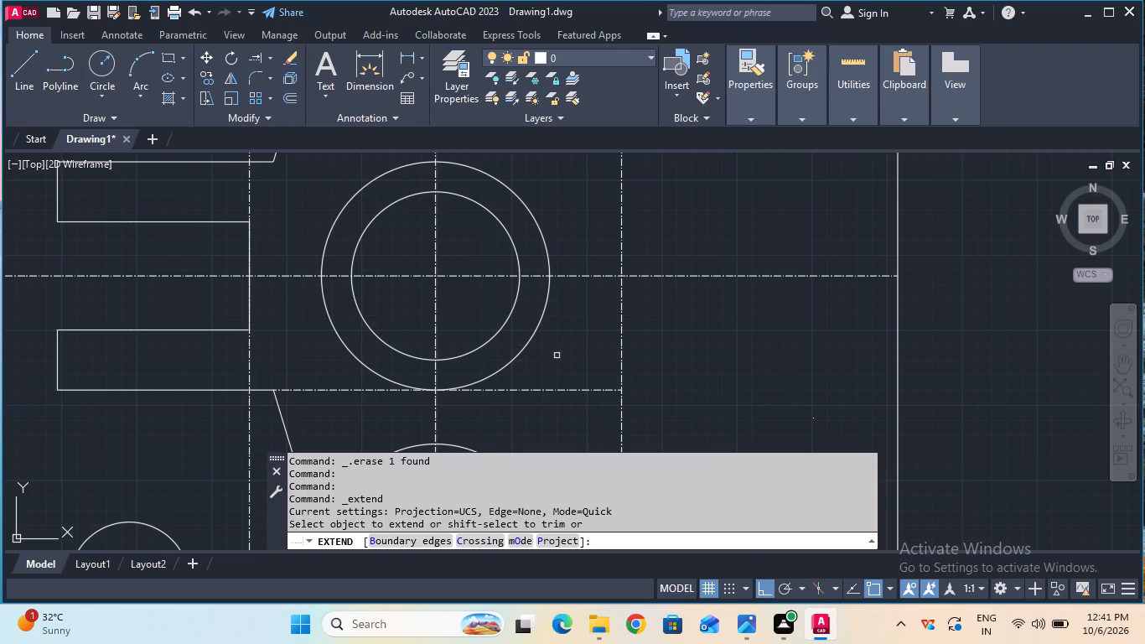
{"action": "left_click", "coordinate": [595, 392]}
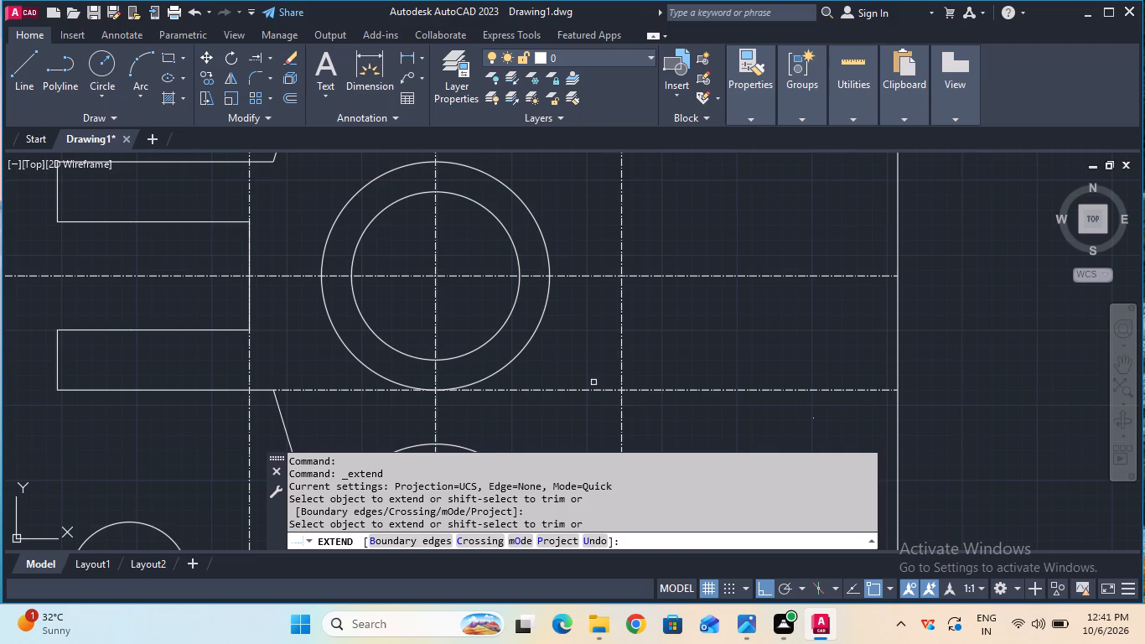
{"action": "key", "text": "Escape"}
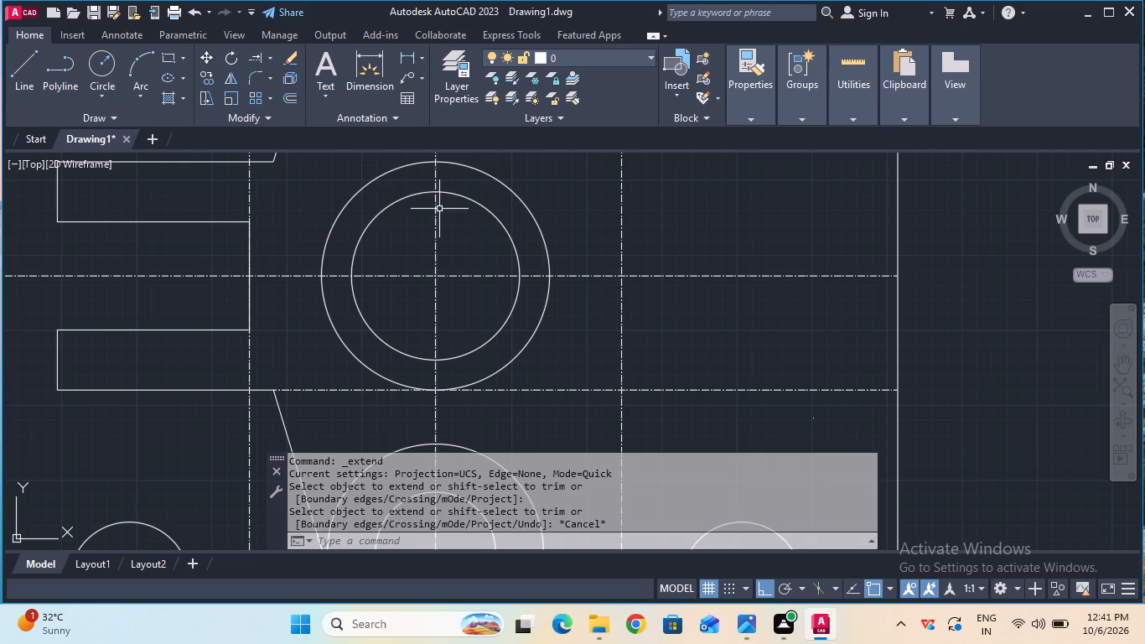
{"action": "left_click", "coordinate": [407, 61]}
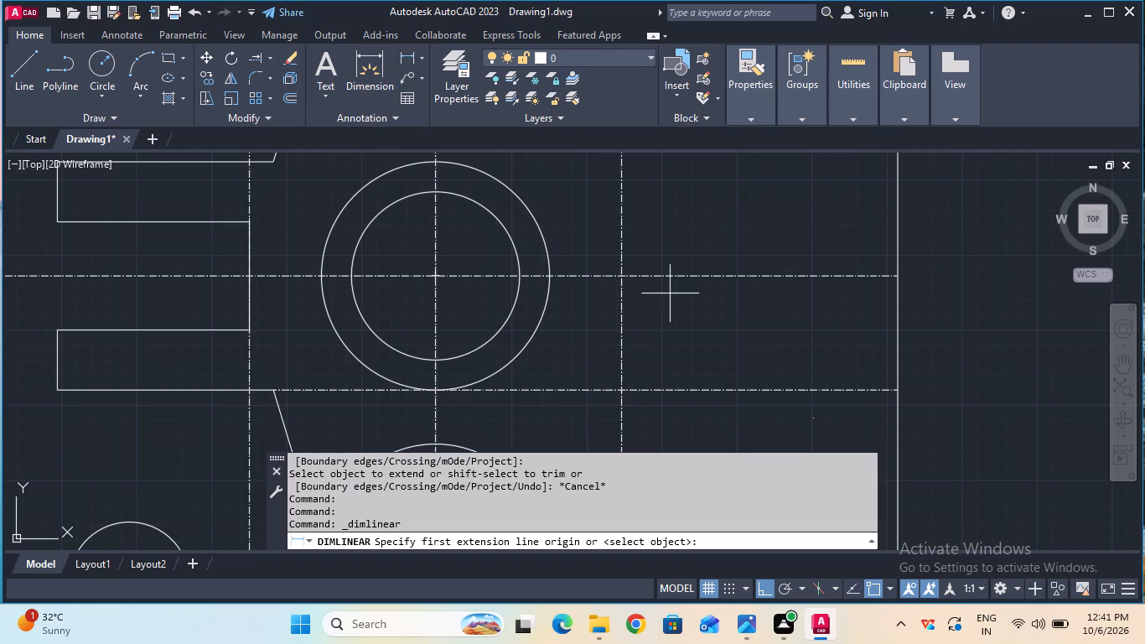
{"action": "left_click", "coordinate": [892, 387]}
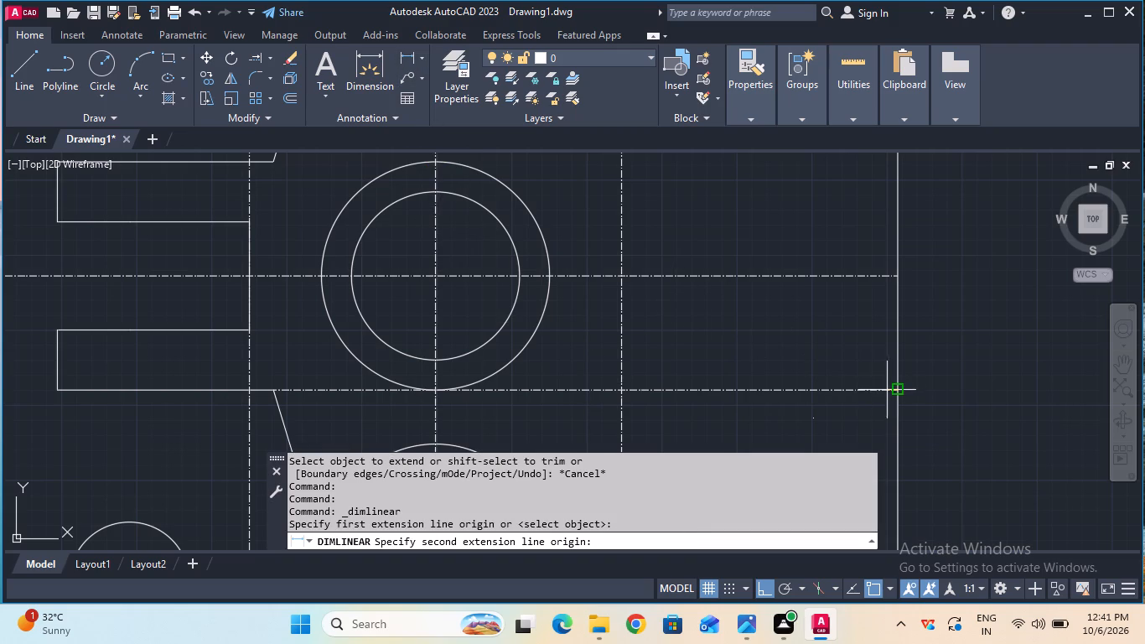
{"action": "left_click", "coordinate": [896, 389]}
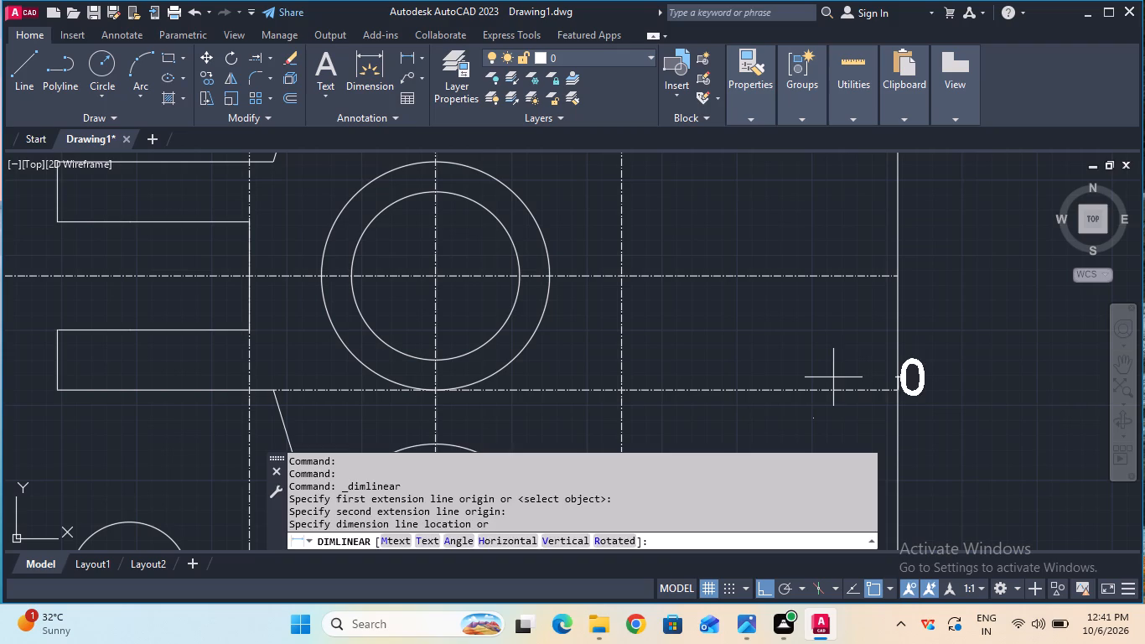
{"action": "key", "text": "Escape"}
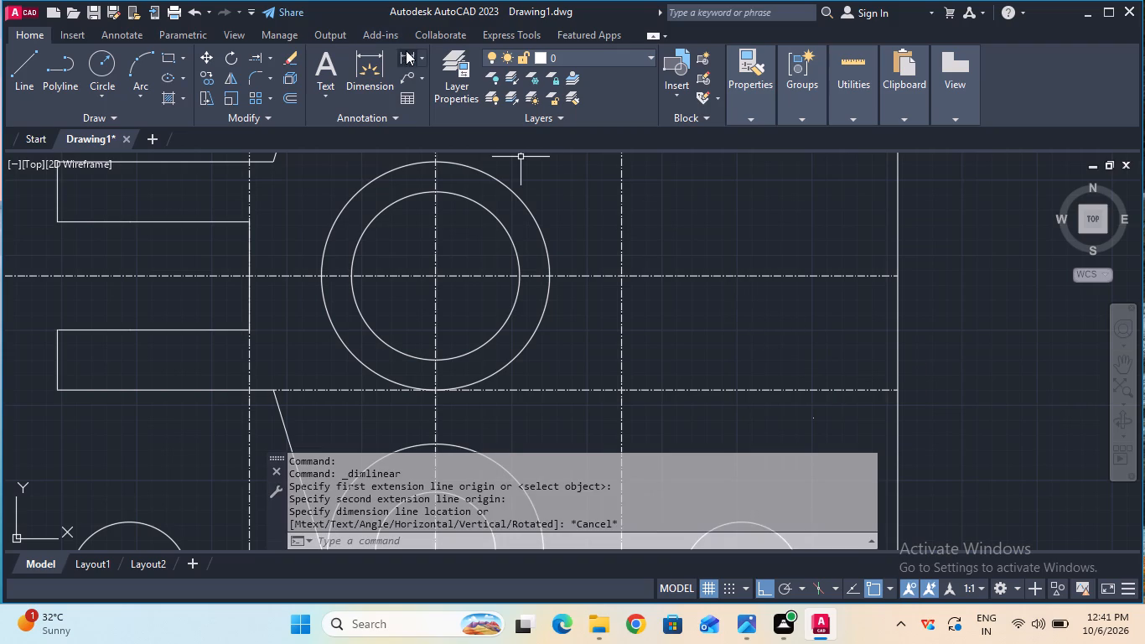
Place a 14 mm linear dimension above the lower horizontal center line, measured inward from its end on the square's right edge.
{"action": "left_click", "coordinate": [406, 53]}
{"action": "left_click", "coordinate": [898, 387]}
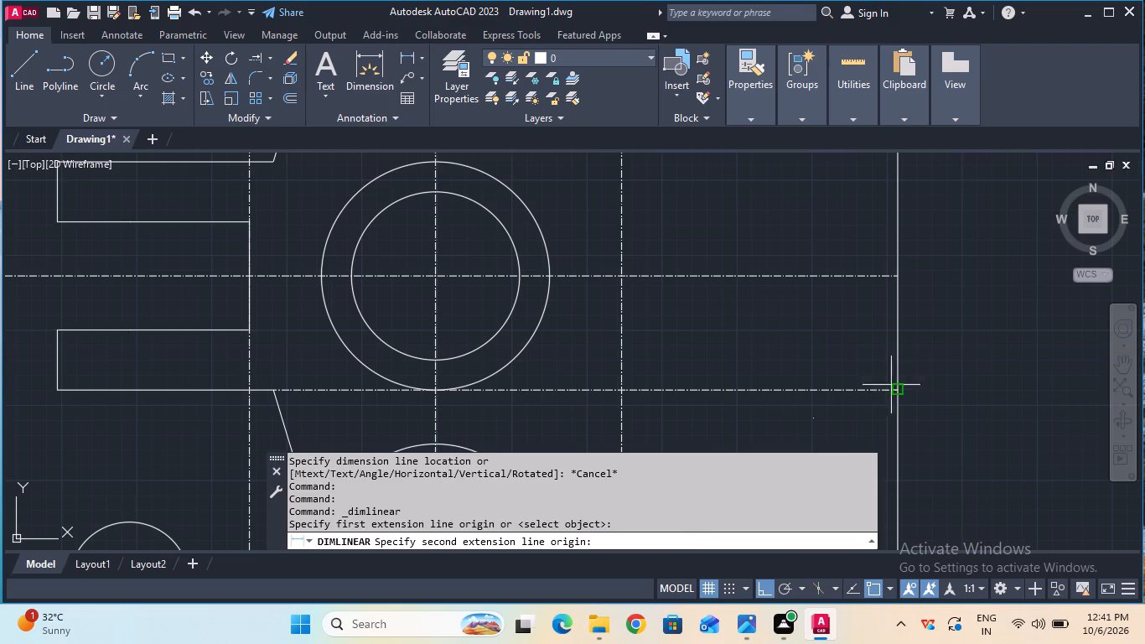
{"action": "type", "text": "14"}
{"action": "key", "text": "Return"}
{"action": "double_click", "coordinate": [823, 336]}
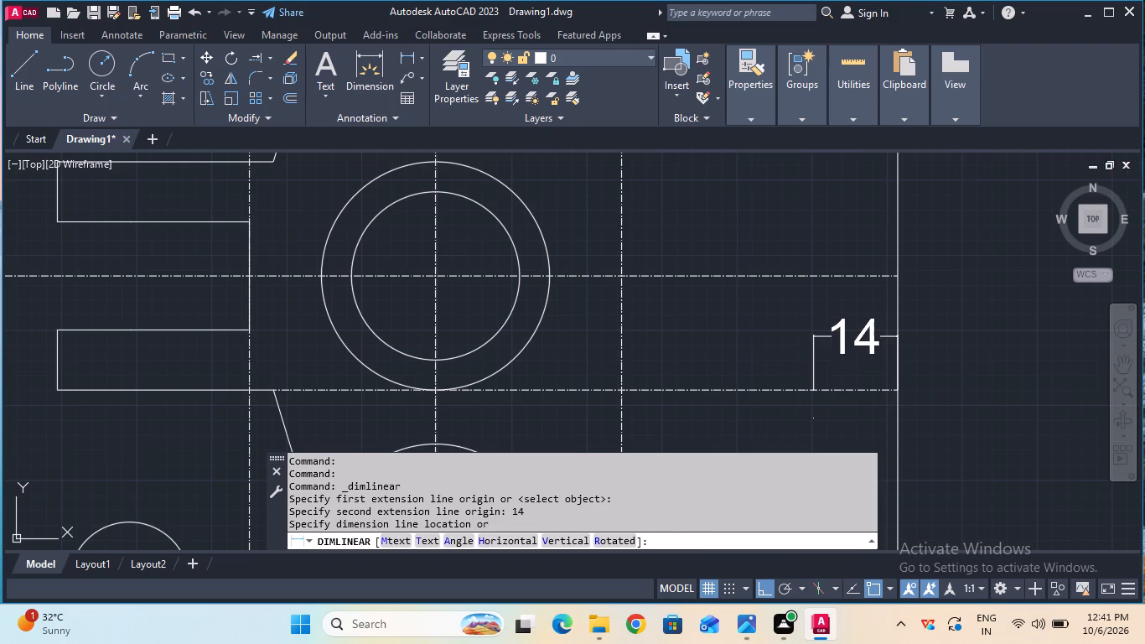
Draw a short vertical line along the 14 mm dimension's inner extension line down to the lower horizontal center line.
{"action": "scroll", "coordinate": [843, 351], "scroll_direction": "down", "scroll_amount": 2, "text": "ctrl"}
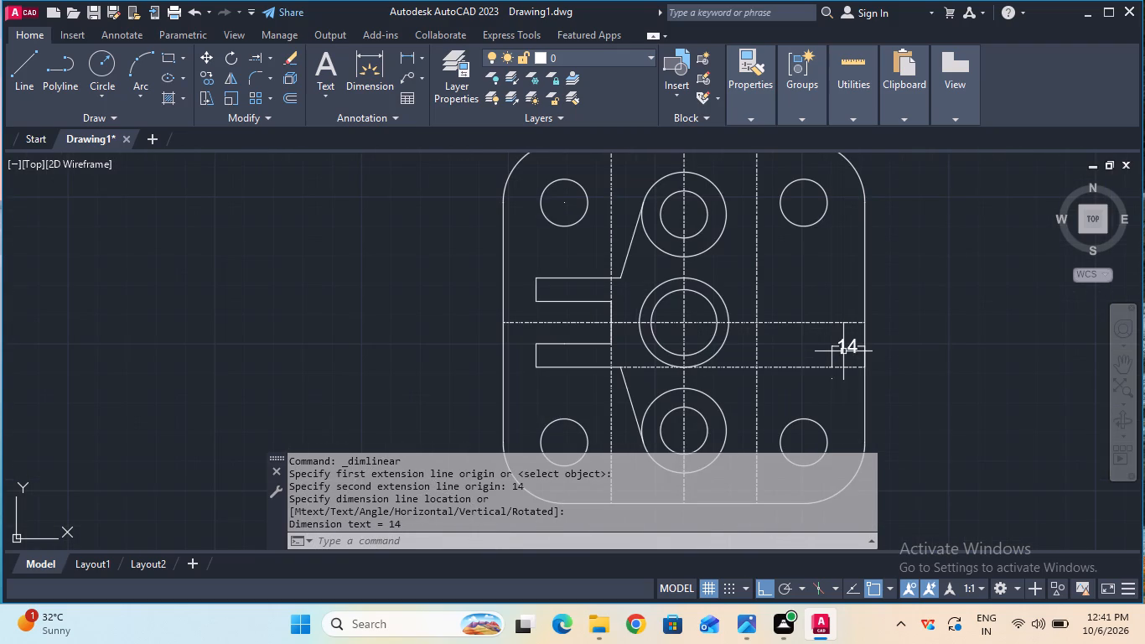
{"action": "left_click", "coordinate": [738, 110]}
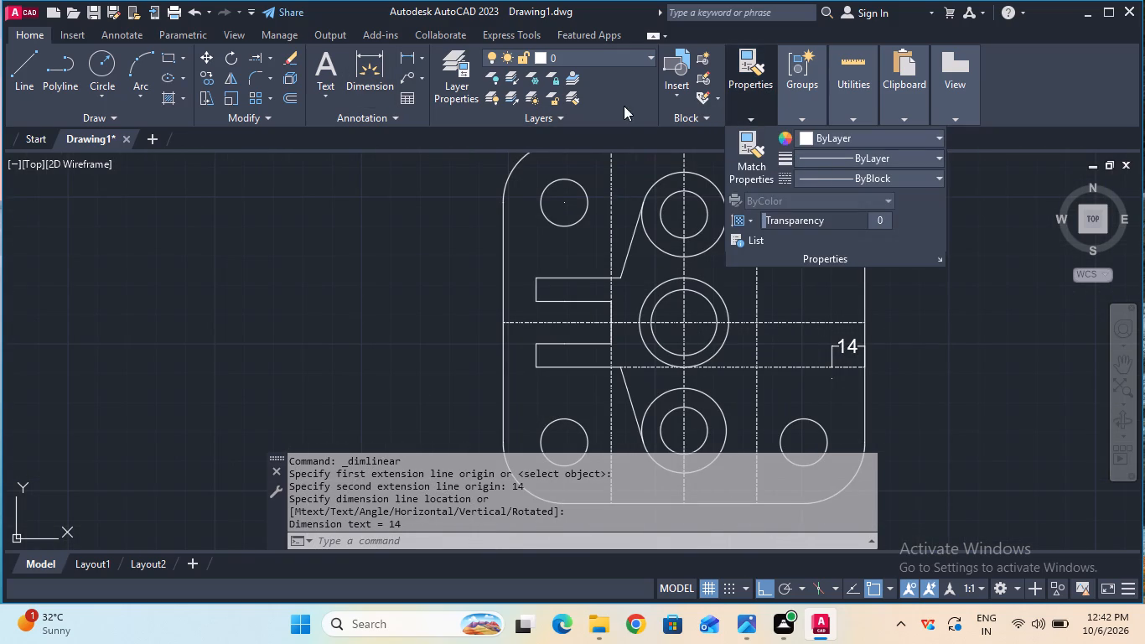
{"action": "double_click", "coordinate": [25, 61]}
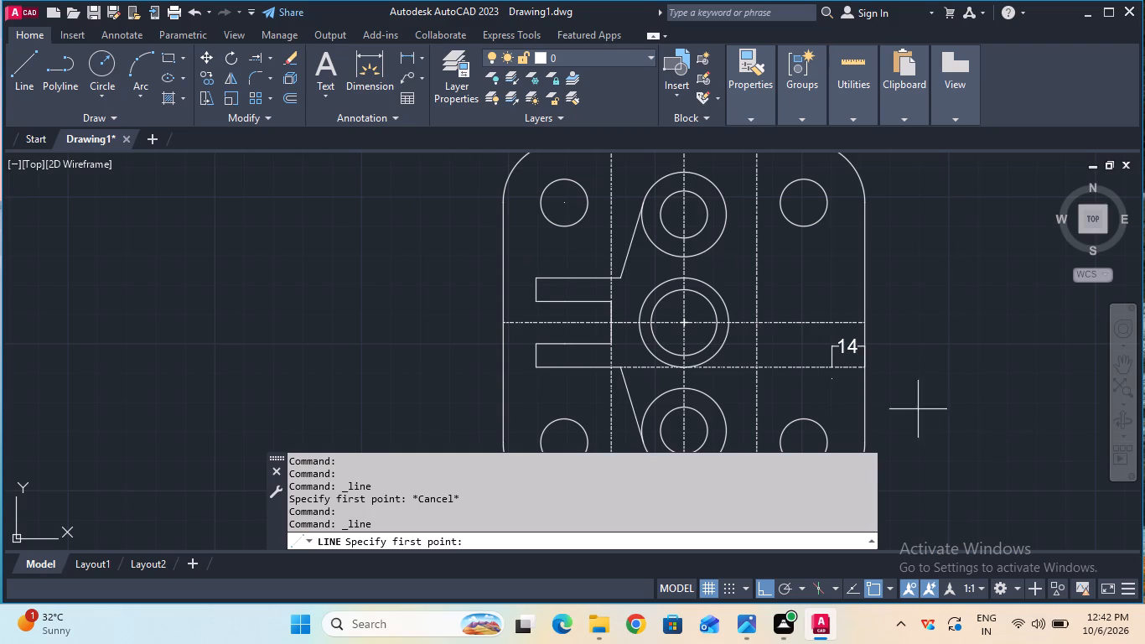
{"action": "double_click", "coordinate": [831, 361]}
{"action": "double_click", "coordinate": [831, 365]}
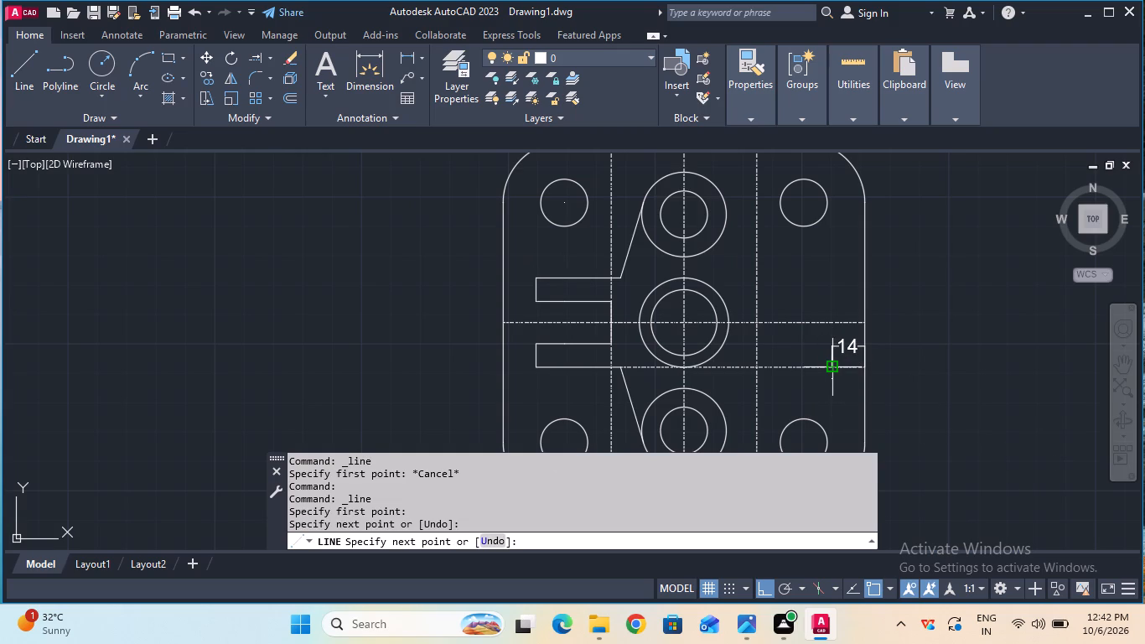
{"action": "key", "text": "Escape"}
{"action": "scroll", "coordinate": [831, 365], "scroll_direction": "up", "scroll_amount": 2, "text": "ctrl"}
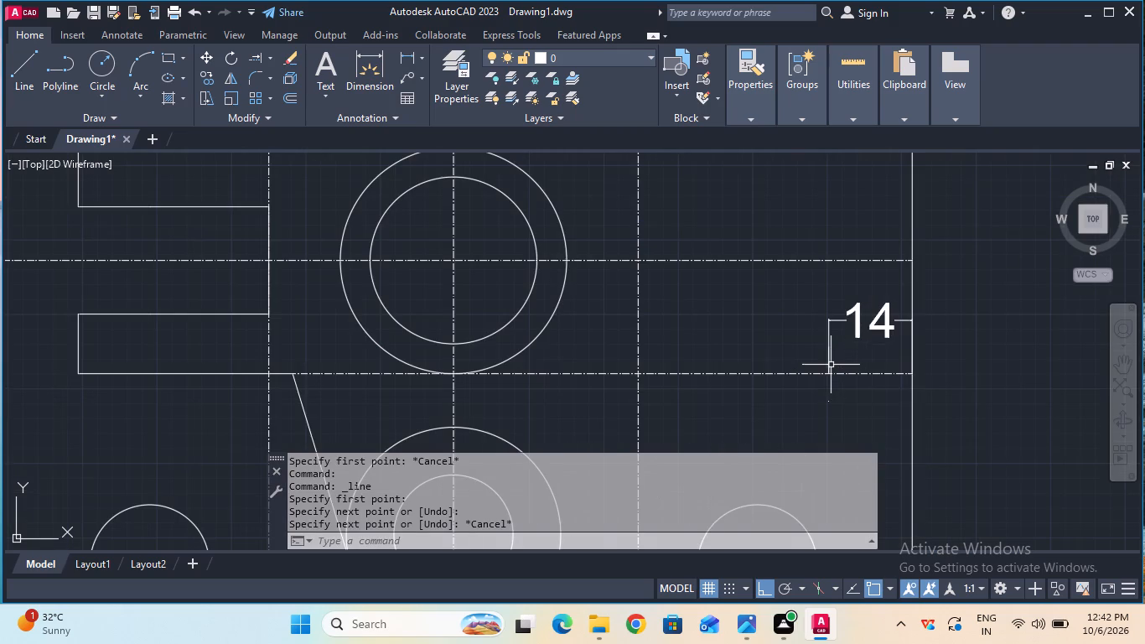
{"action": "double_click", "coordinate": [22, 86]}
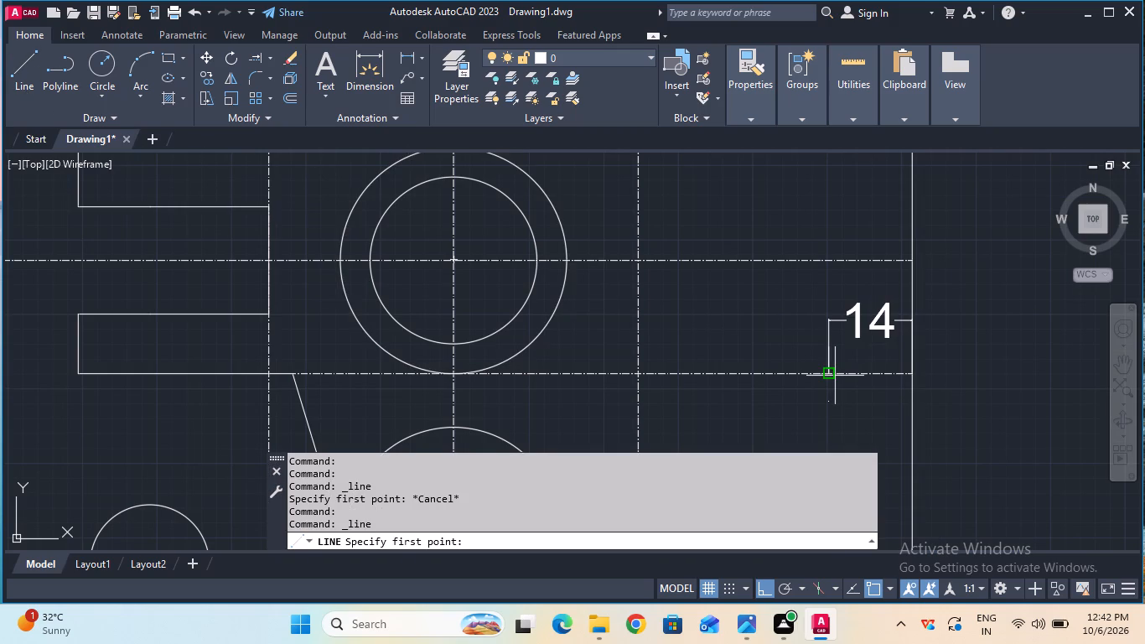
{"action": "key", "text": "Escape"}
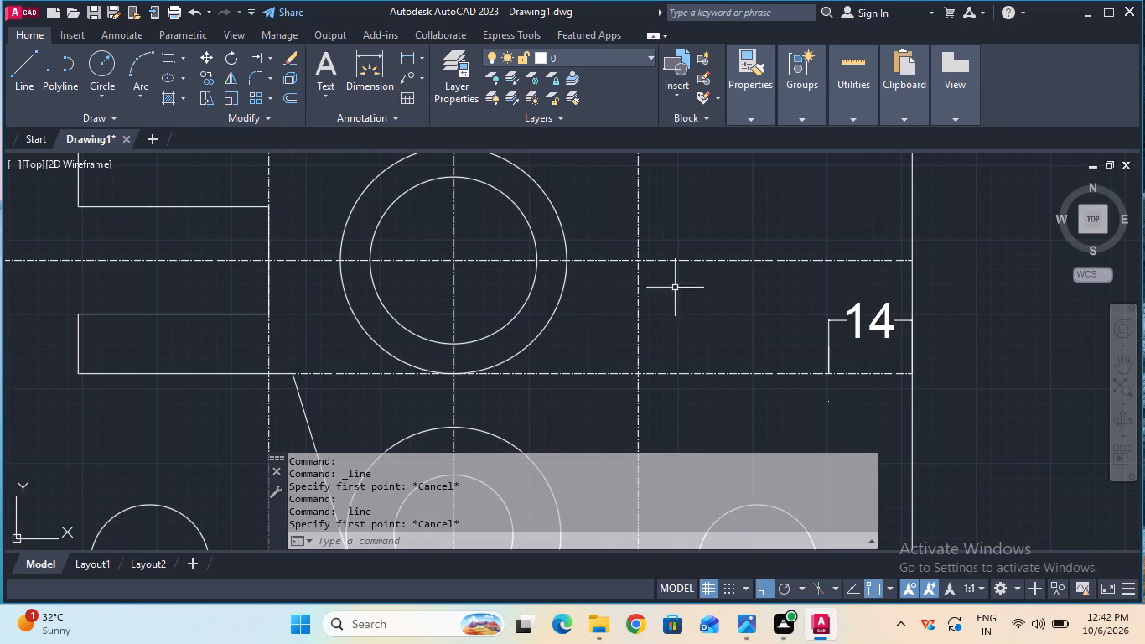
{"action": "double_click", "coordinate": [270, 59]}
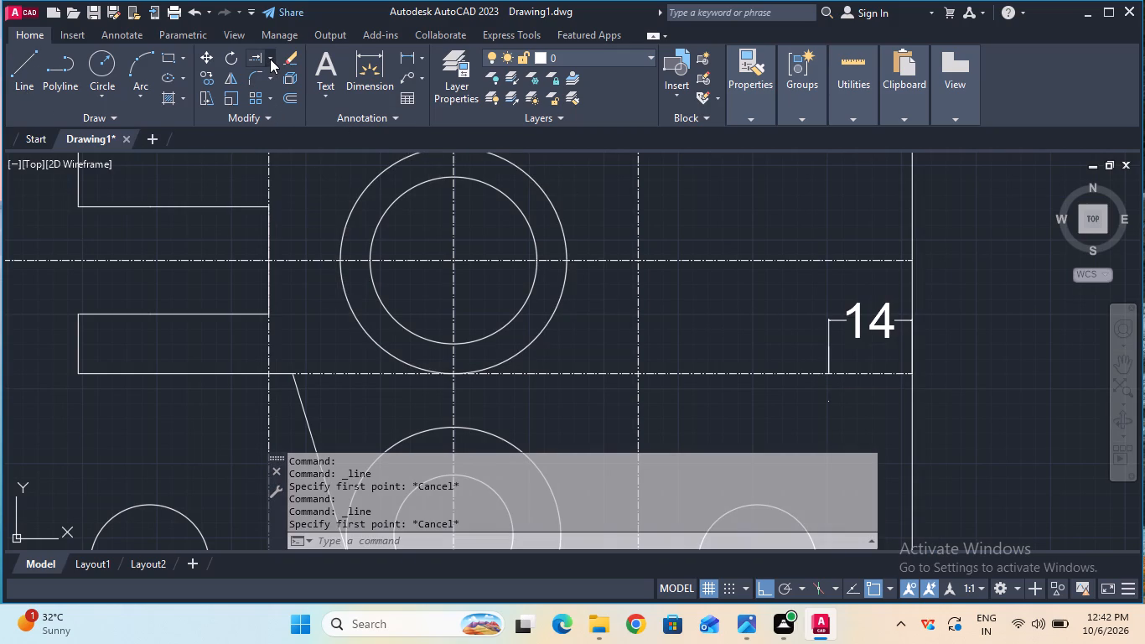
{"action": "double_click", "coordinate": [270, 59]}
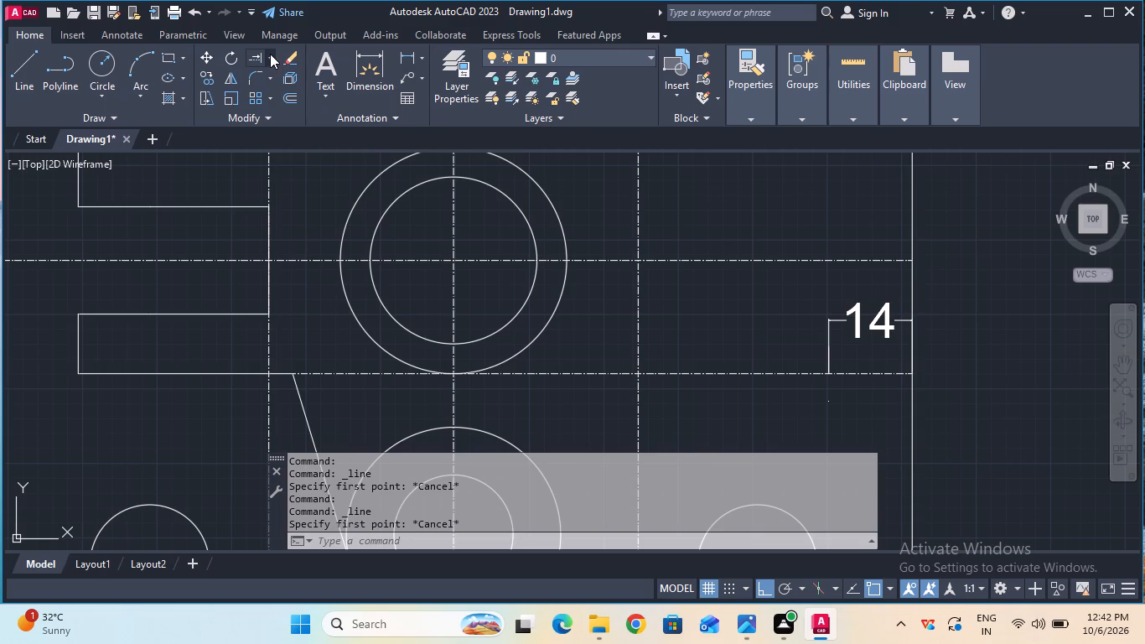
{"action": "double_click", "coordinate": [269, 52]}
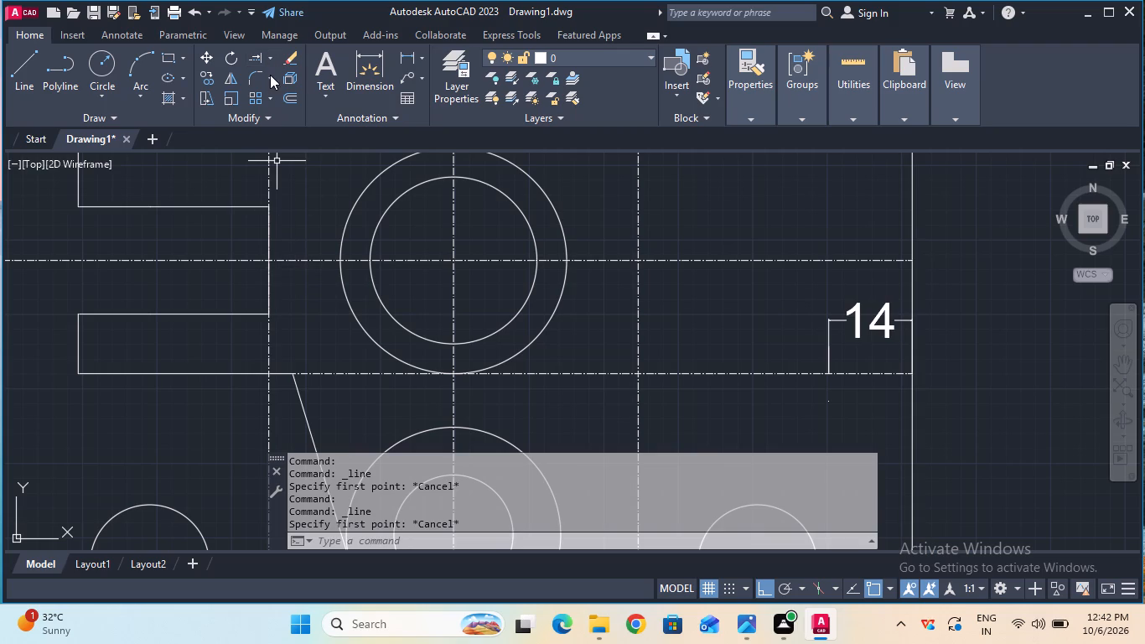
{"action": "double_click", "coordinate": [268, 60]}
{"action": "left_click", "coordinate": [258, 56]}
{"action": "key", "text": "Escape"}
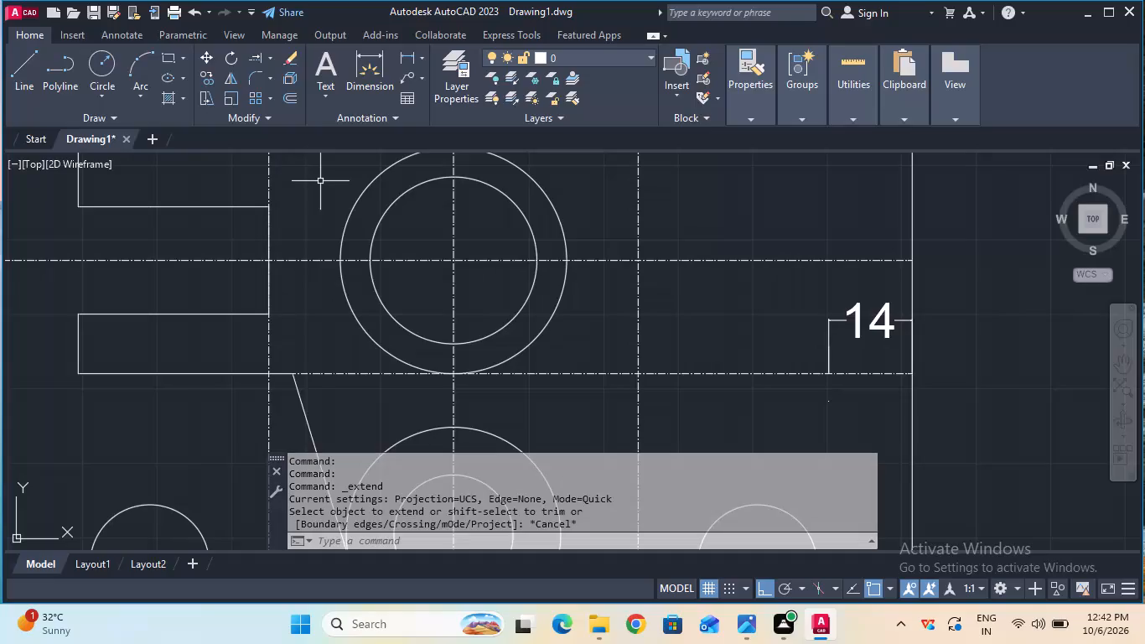
Trim the lower horizontal center line between the right vertical center line and the short vertical line at the 14 mm dimension.
{"action": "left_click", "coordinate": [268, 55]}
{"action": "left_click", "coordinate": [272, 77]}
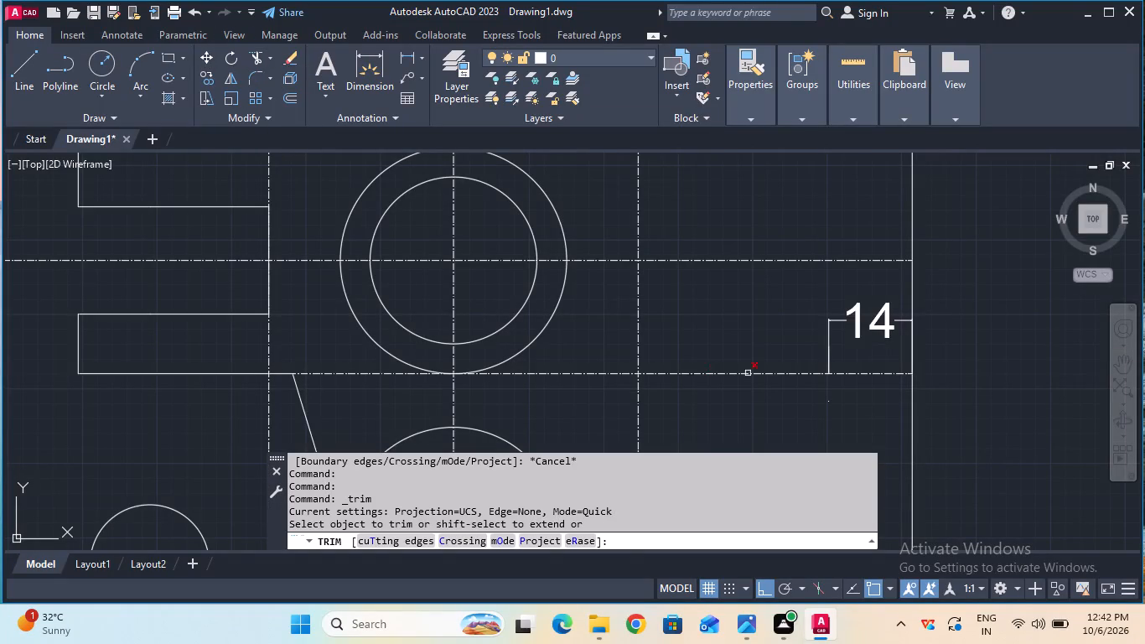
{"action": "left_click", "coordinate": [756, 373]}
{"action": "key", "text": "Escape"}
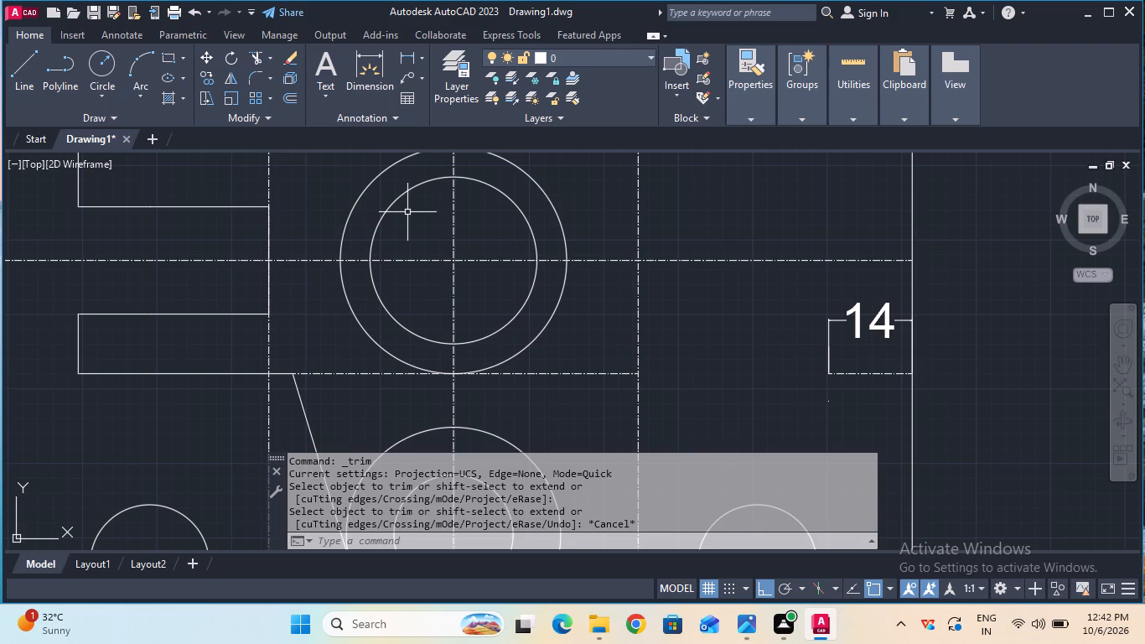
Draw a 36 mm horizontal line from the short vertical line's lower end toward the central circles.
{"action": "left_click", "coordinate": [32, 84]}
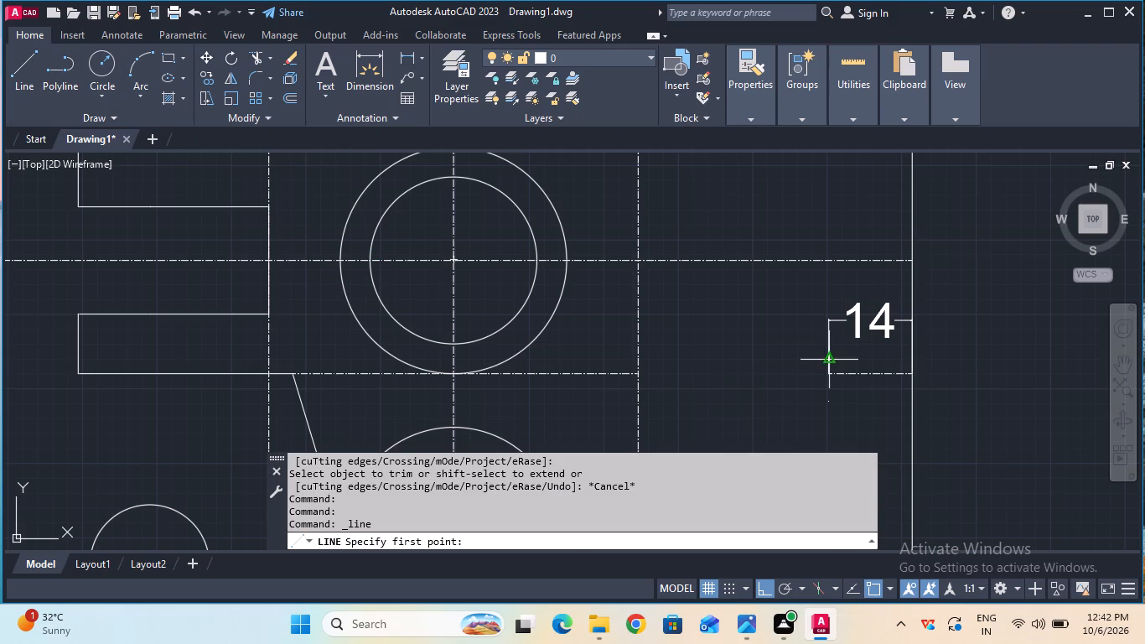
{"action": "left_click", "coordinate": [828, 371]}
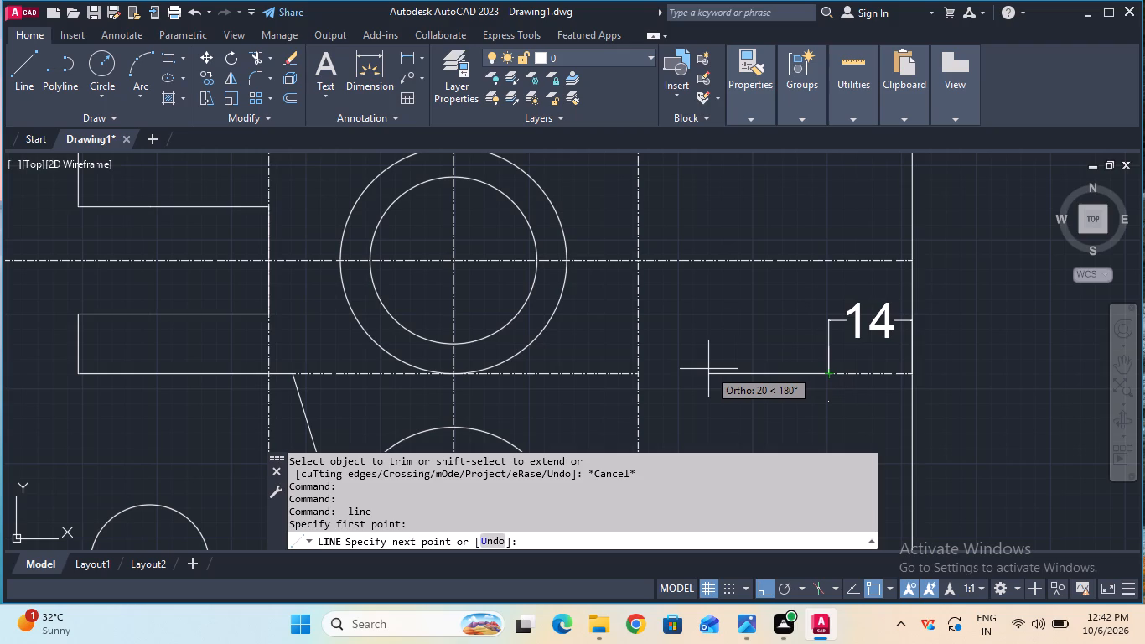
{"action": "key", "text": "3"}
{"action": "key", "text": "6"}
{"action": "key", "text": "Return"}
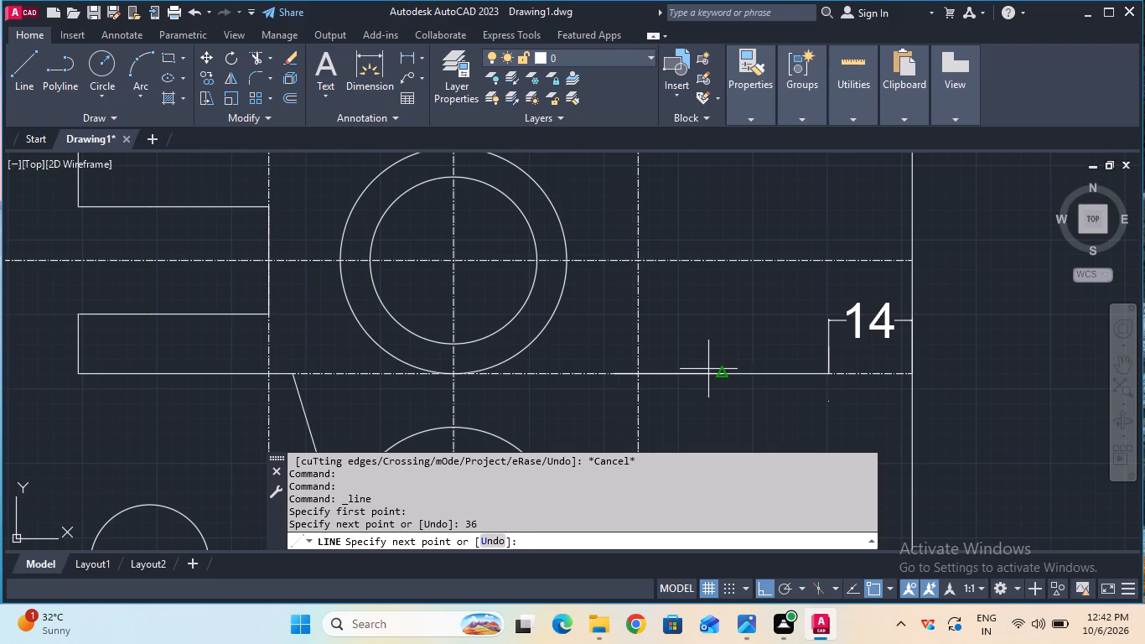
{"action": "key", "text": "Escape"}
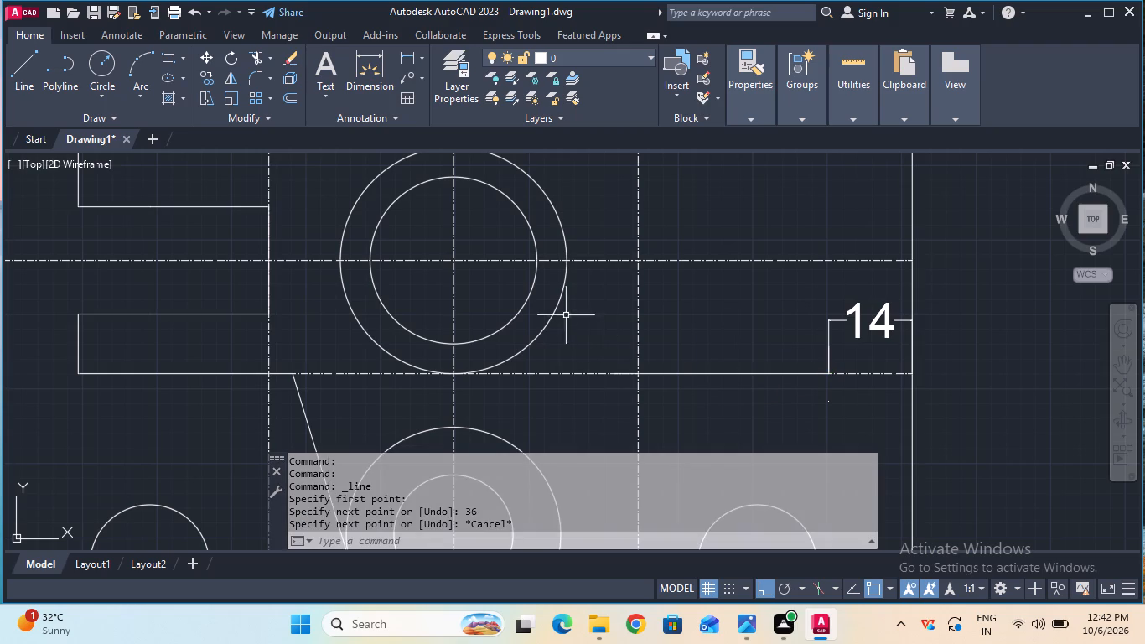
Trim the lower horizontal center line between the middle circle's bottom and the right vertical center line.
{"action": "left_click", "coordinate": [256, 59]}
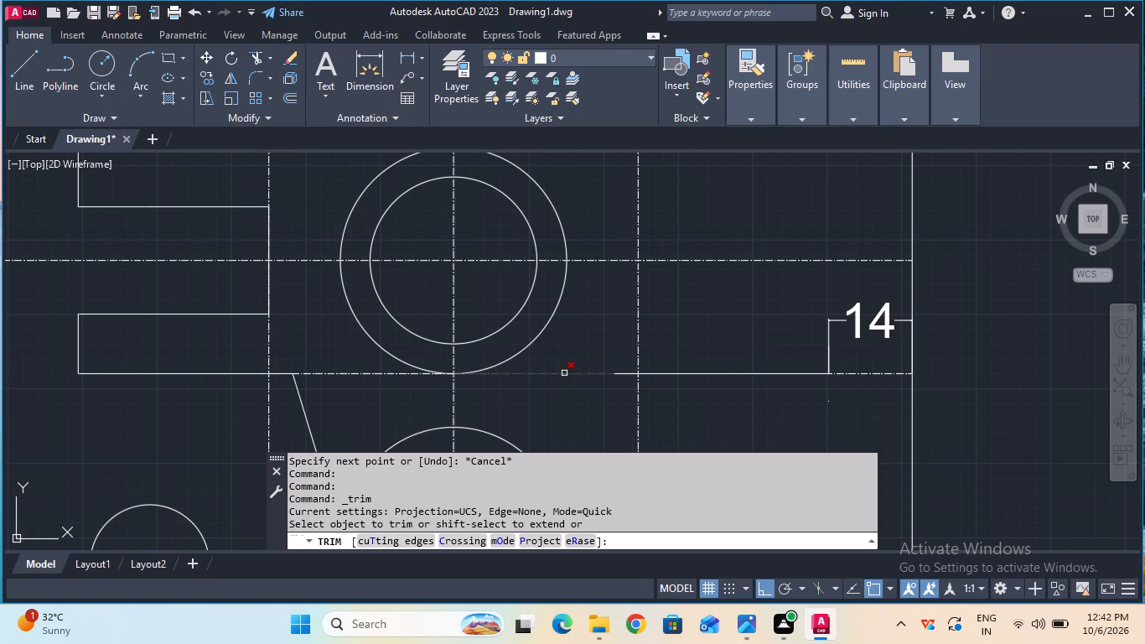
{"action": "left_click", "coordinate": [564, 373]}
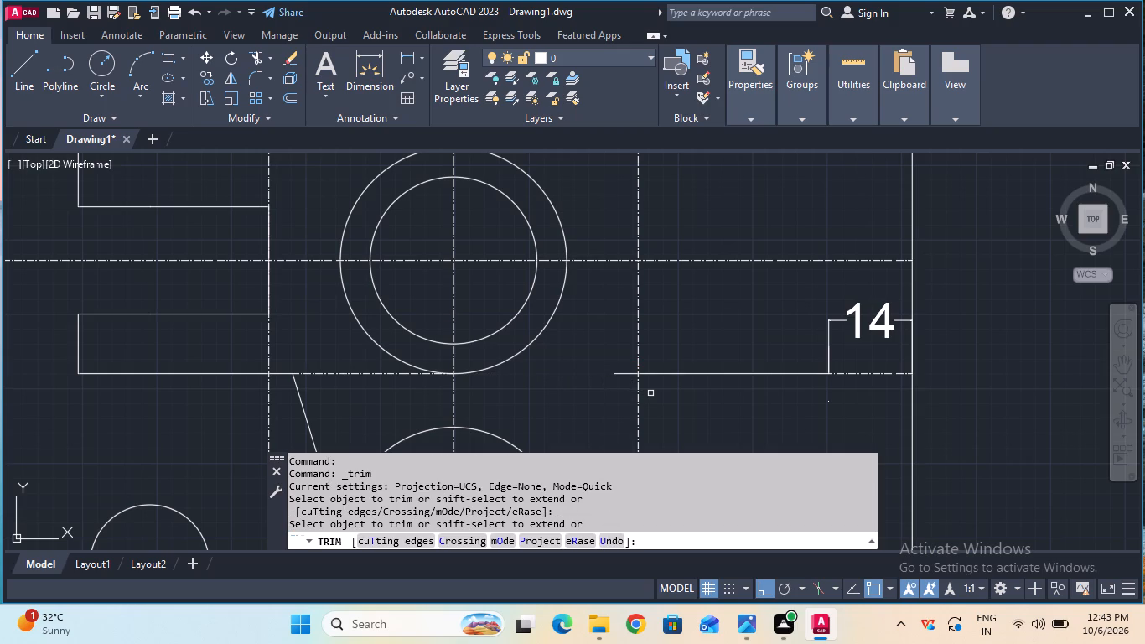
{"action": "key", "text": "Escape"}
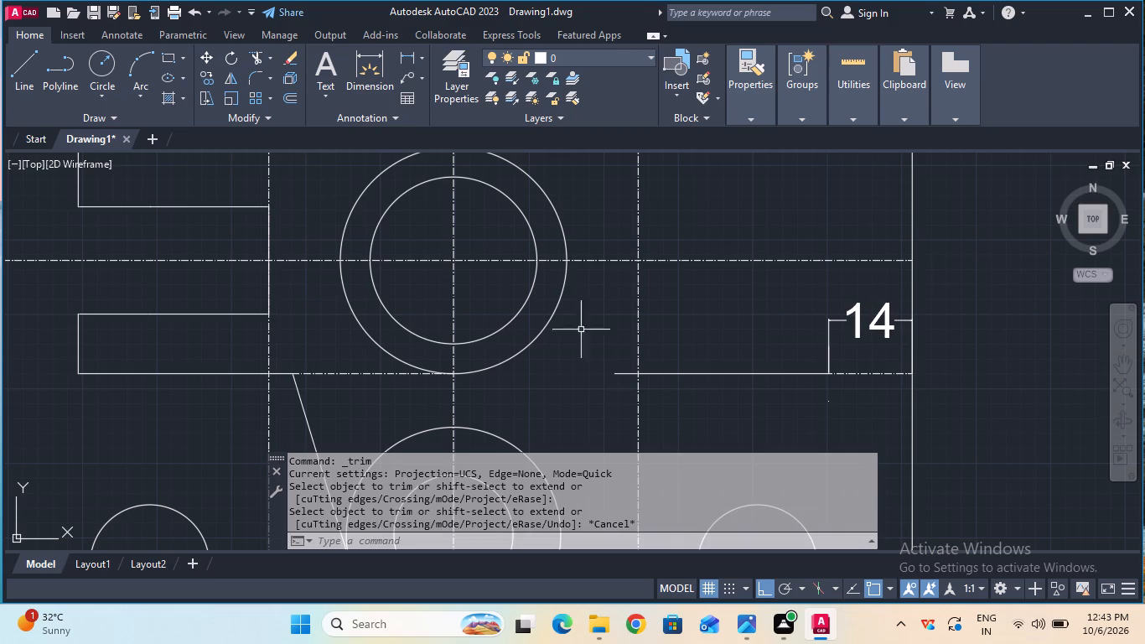
Trim away the 14 mm dimension, the short vertical line and the leftover center-line piece beside the square's right edge.
{"action": "left_click", "coordinate": [256, 53]}
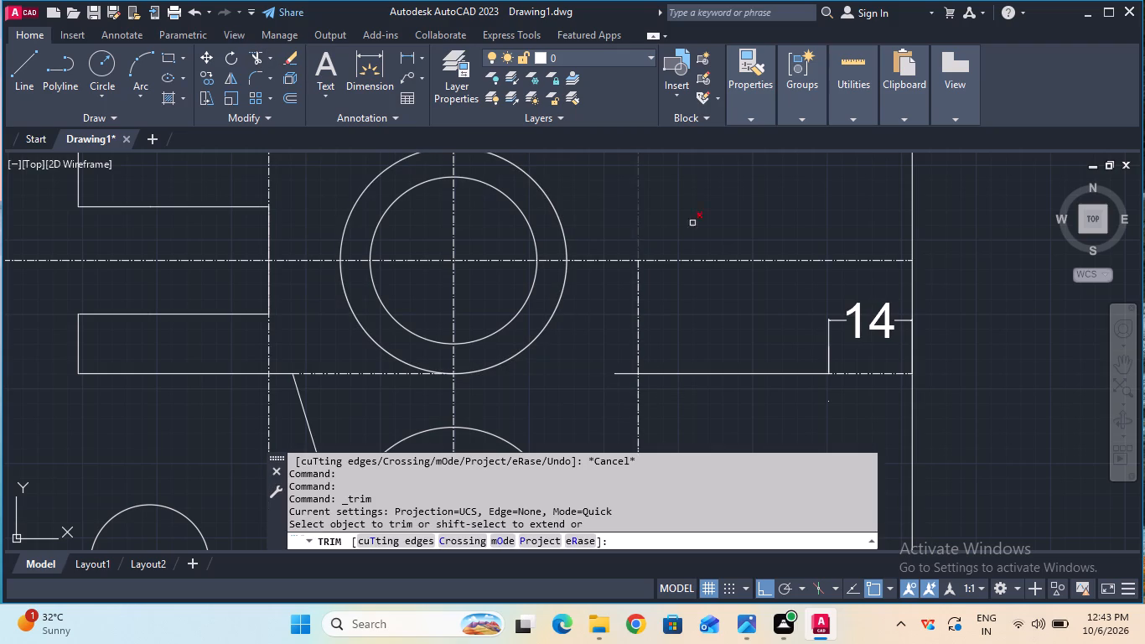
{"action": "left_click", "coordinate": [875, 325]}
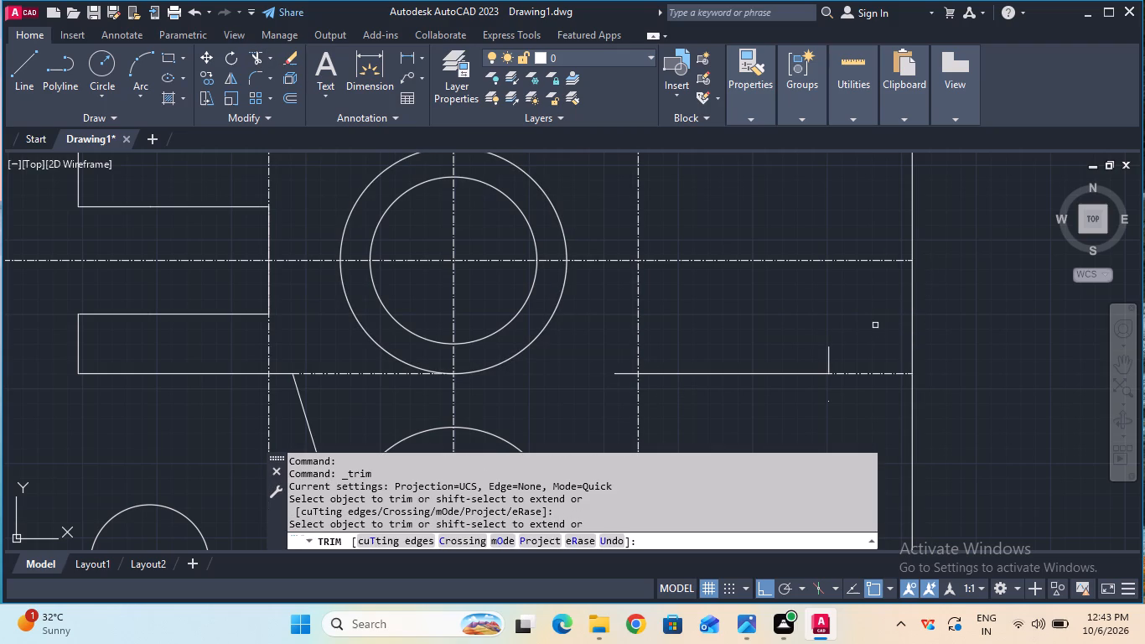
{"action": "key", "text": "Return"}
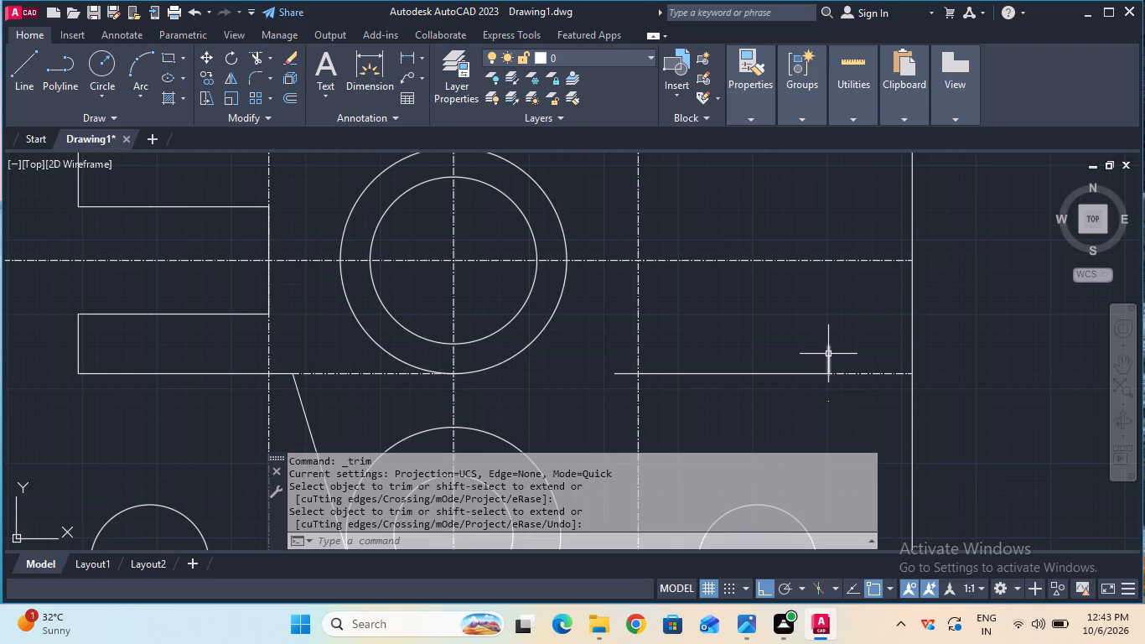
{"action": "left_click", "coordinate": [827, 354]}
{"action": "left_click", "coordinate": [258, 58]}
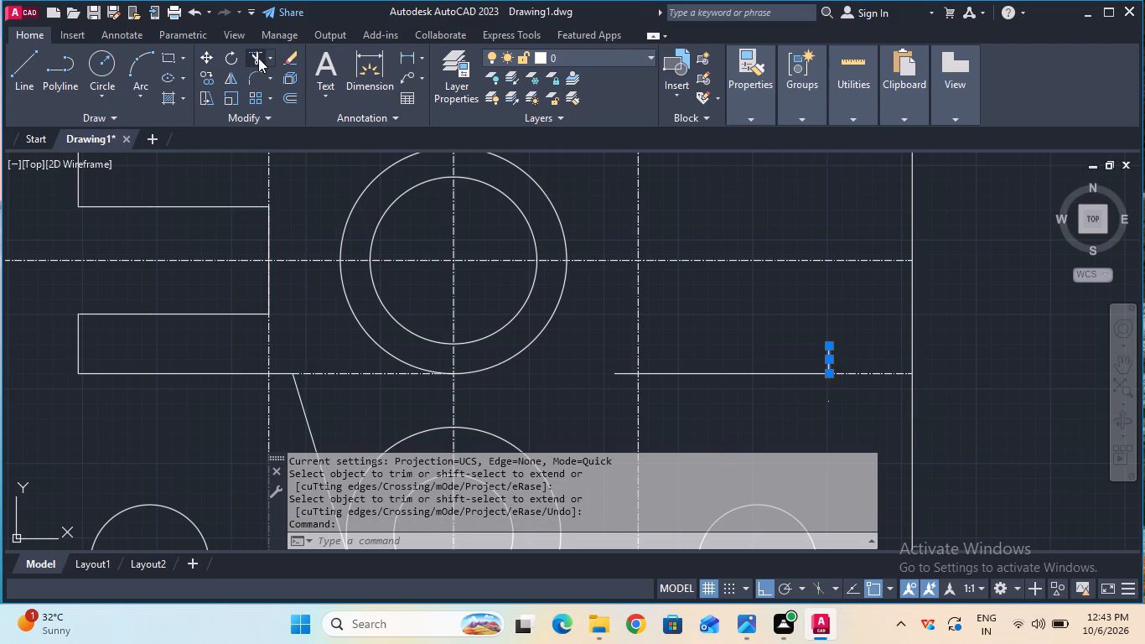
{"action": "left_click", "coordinate": [826, 356]}
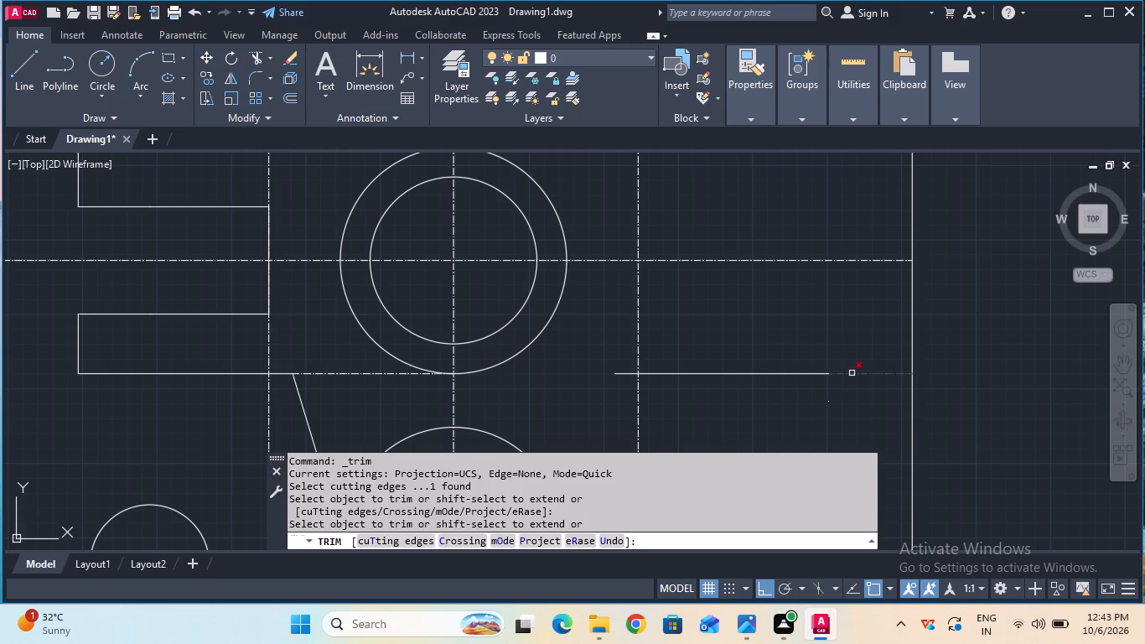
{"action": "left_click", "coordinate": [852, 373]}
{"action": "key", "text": "Escape"}
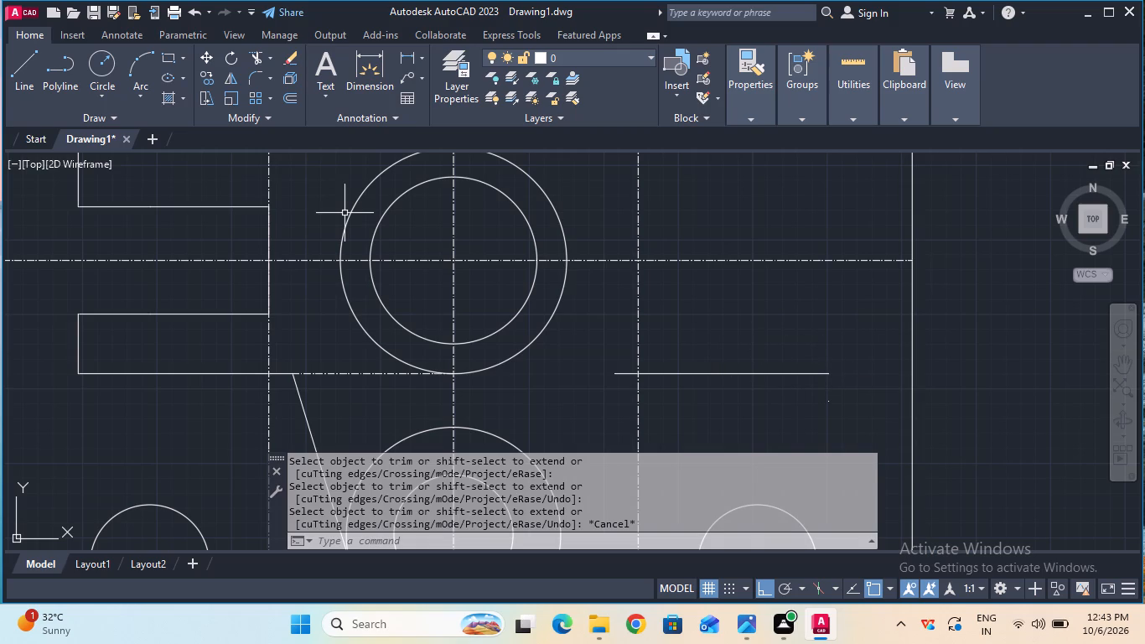
From the 36 mm line's right end, draw connected lines 10 mm up, left to the right vertical center line, and 18 mm up.
{"action": "left_click", "coordinate": [33, 83]}
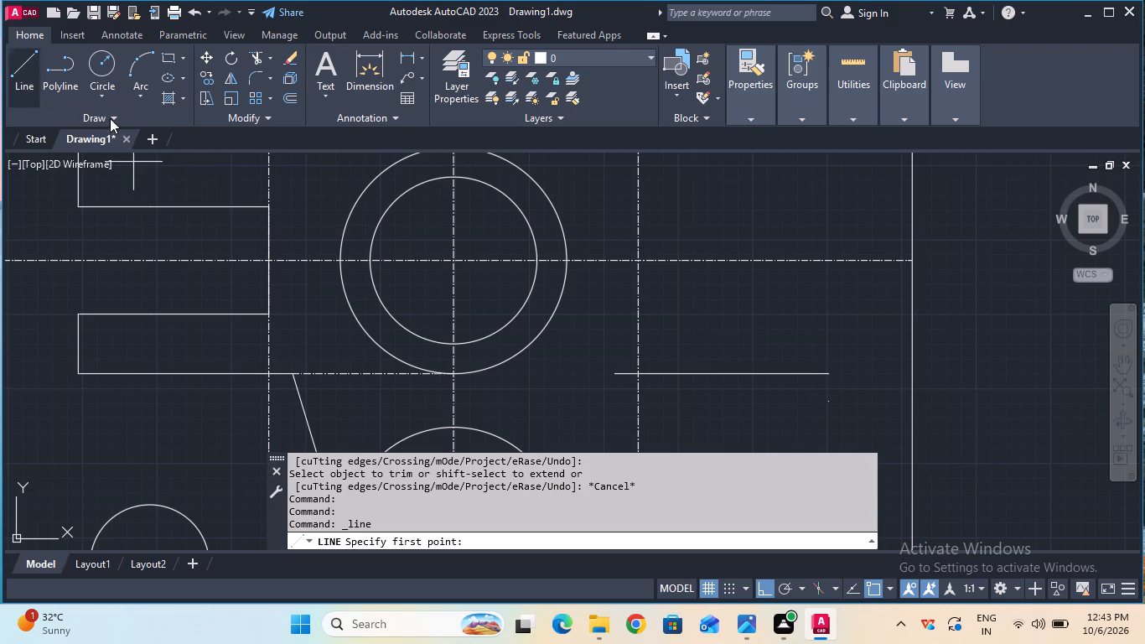
{"action": "left_click", "coordinate": [828, 370]}
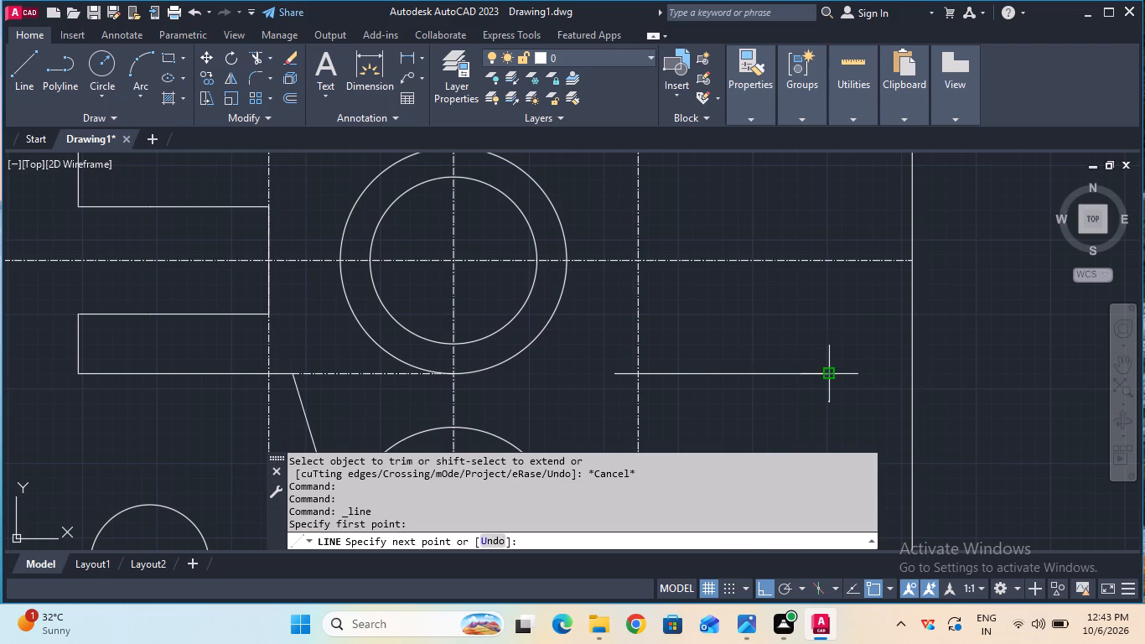
{"action": "type", "text": "10"}
{"action": "key", "text": "Return"}
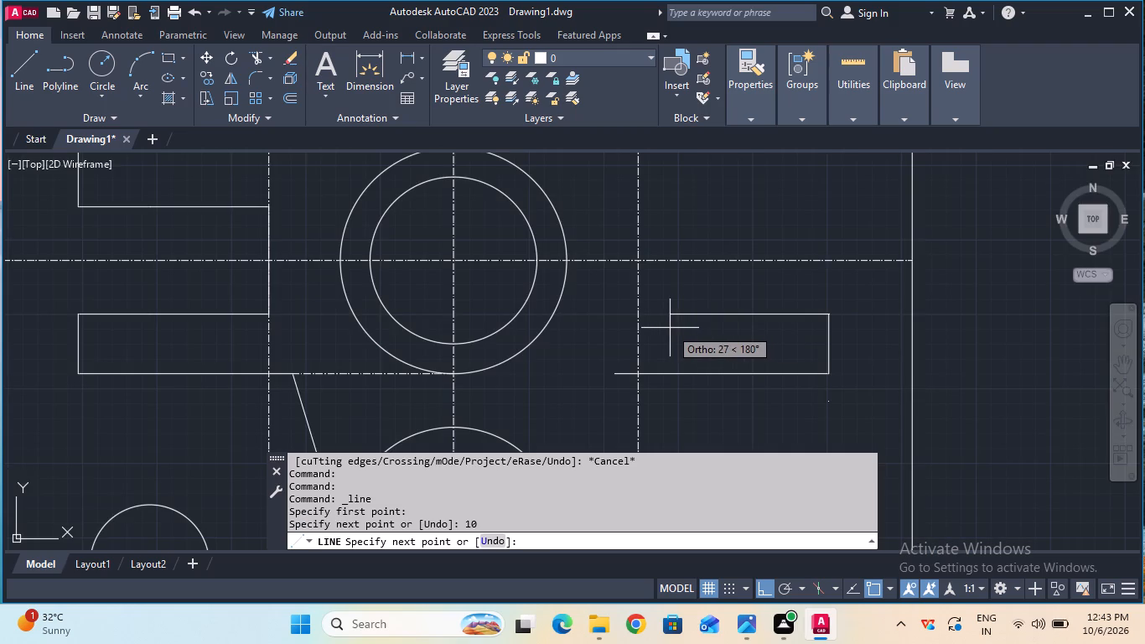
{"action": "left_click", "coordinate": [640, 315]}
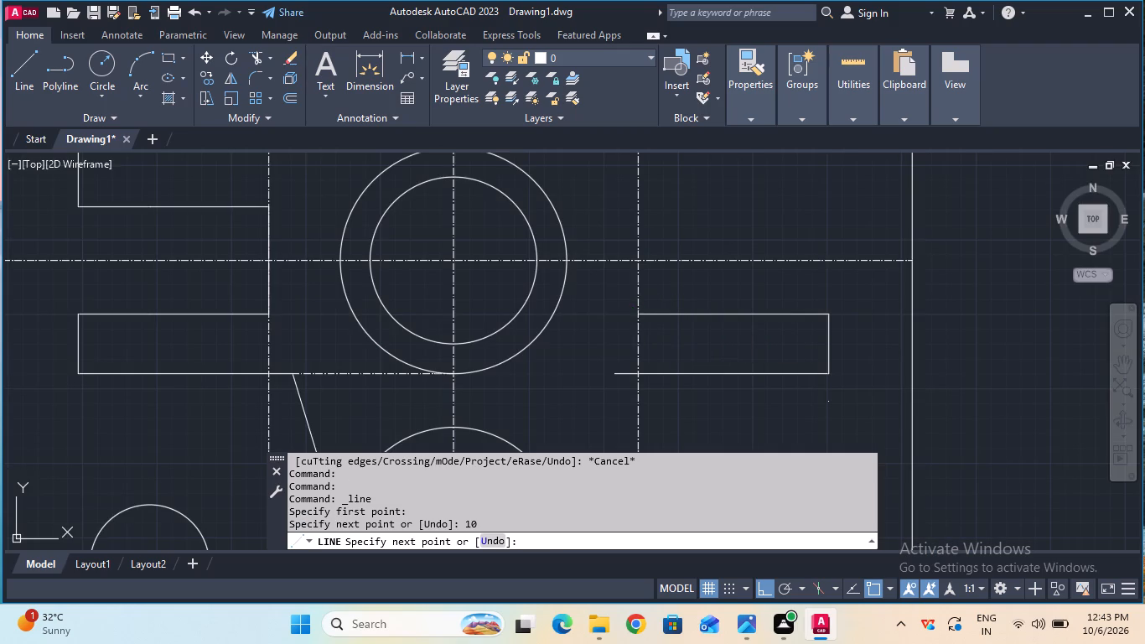
{"action": "type", "text": "18"}
{"action": "key", "text": "Return"}
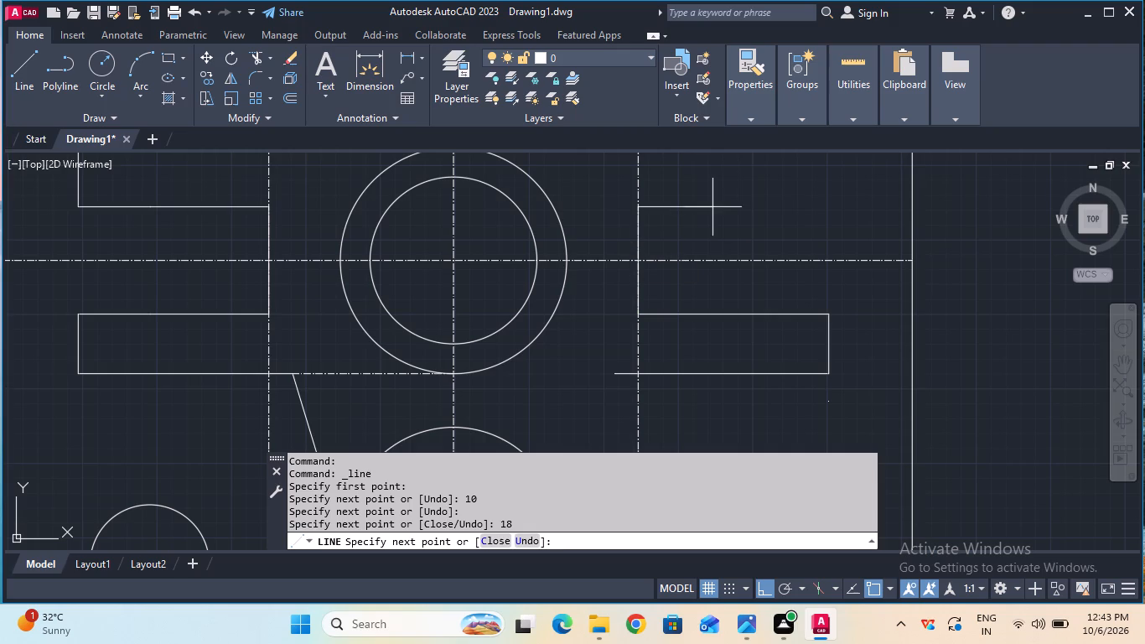
{"action": "scroll", "coordinate": [745, 199], "scroll_direction": "down", "scroll_amount": 1, "text": "ctrl"}
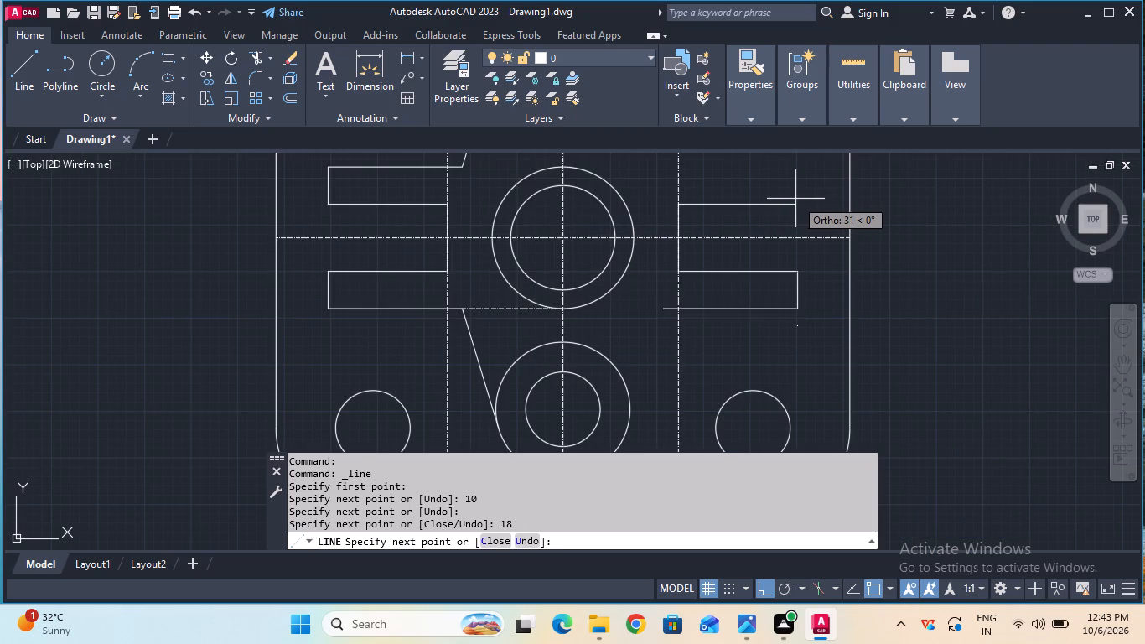
{"action": "key", "text": "Escape"}
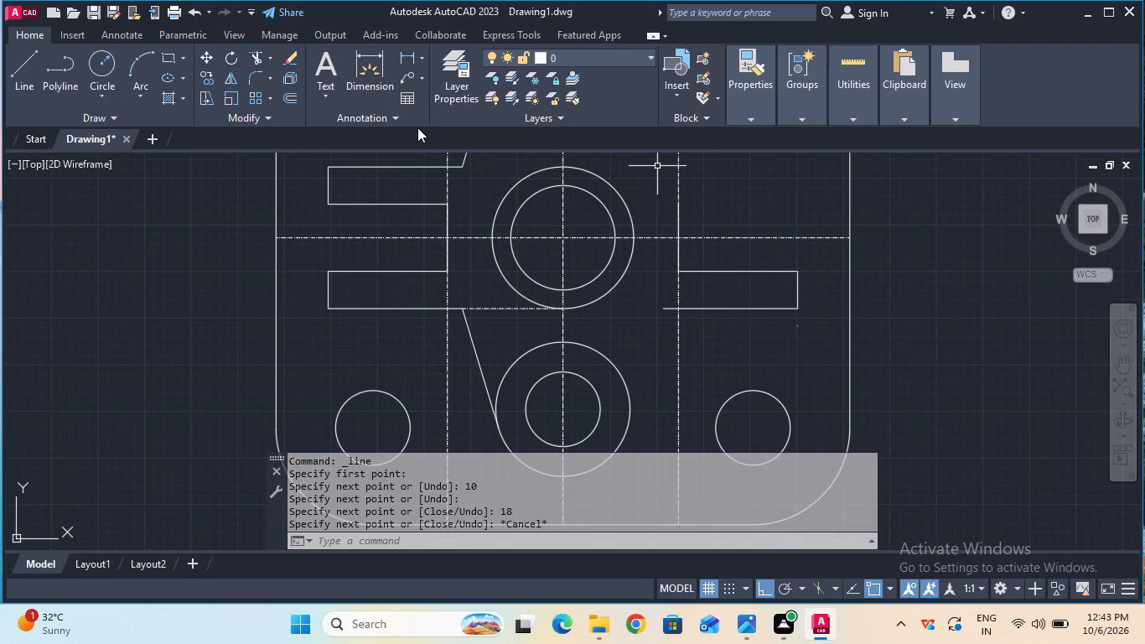
Offset the upper horizontal line of the lower right-hand arm 18 mm upward, across the horizontal center line.
{"action": "left_click", "coordinate": [289, 95]}
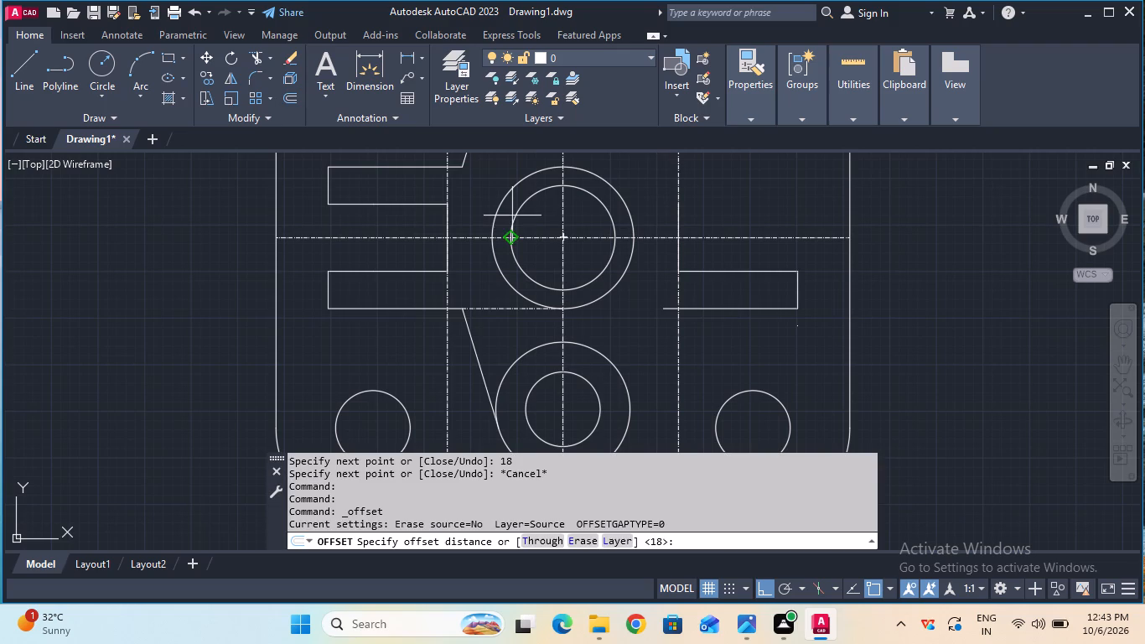
{"action": "left_click", "coordinate": [733, 271]}
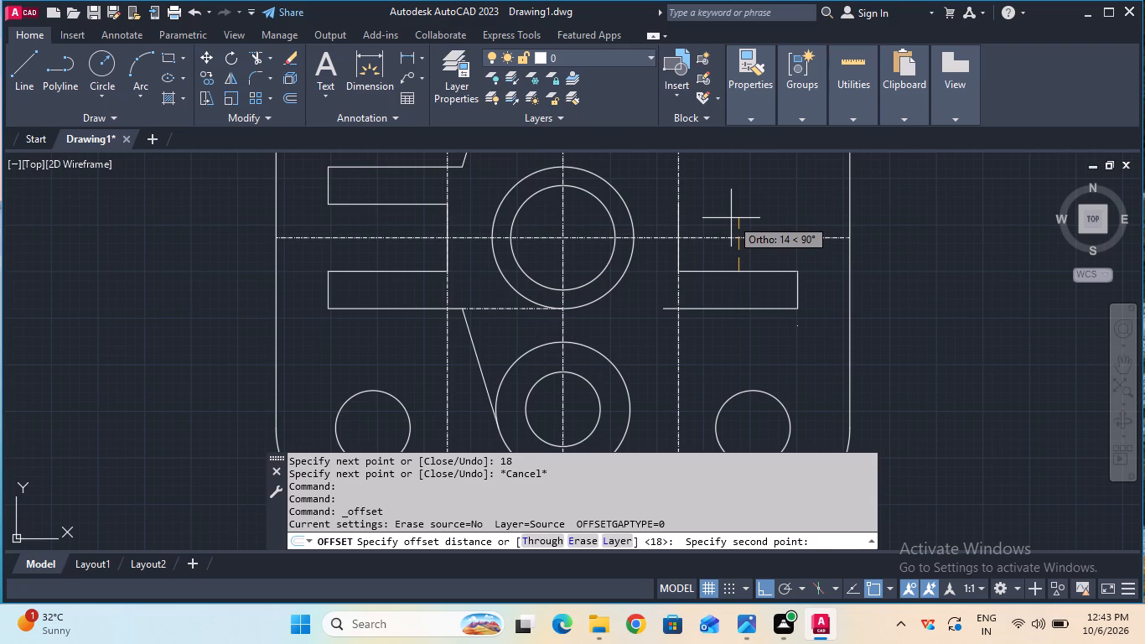
{"action": "type", "text": "18"}
{"action": "key", "text": "Return"}
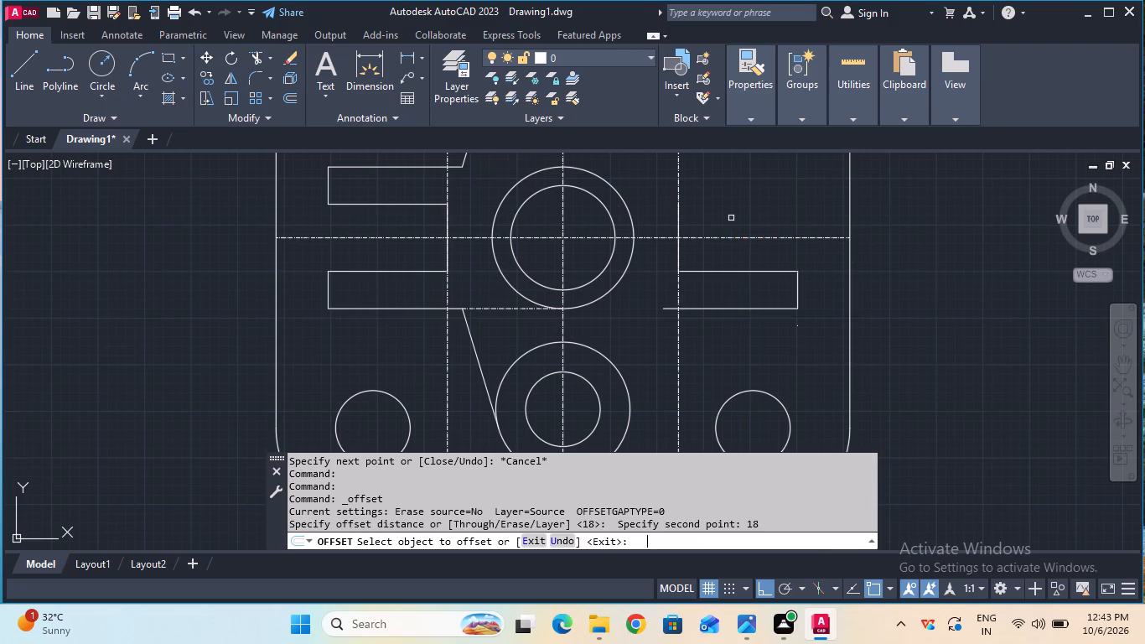
{"action": "left_click", "coordinate": [749, 269]}
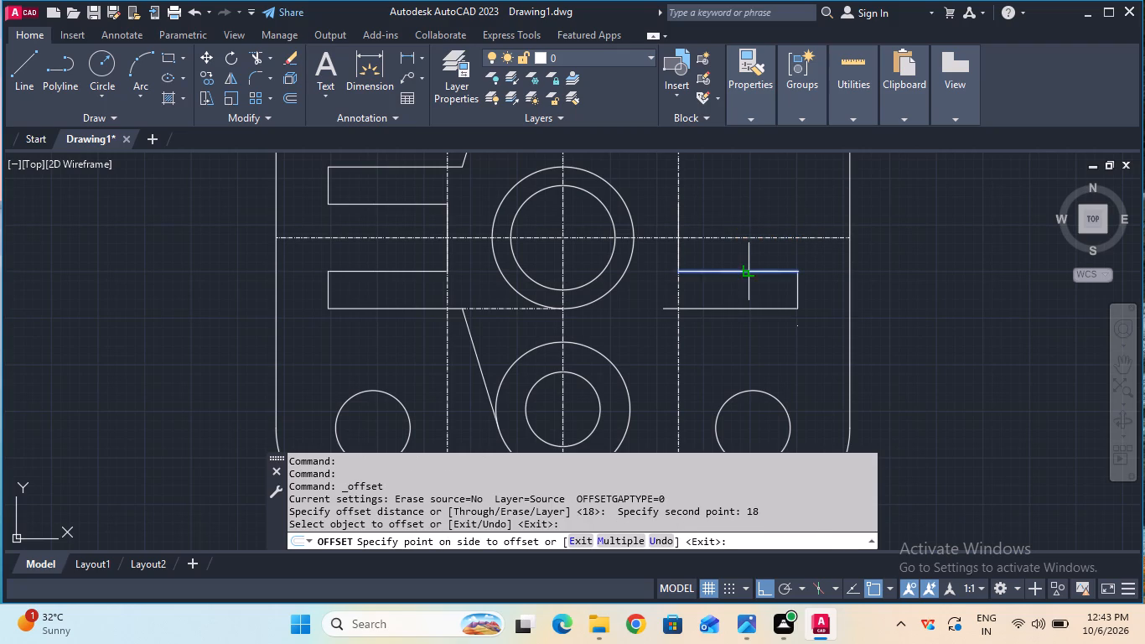
{"action": "left_click", "coordinate": [741, 236]}
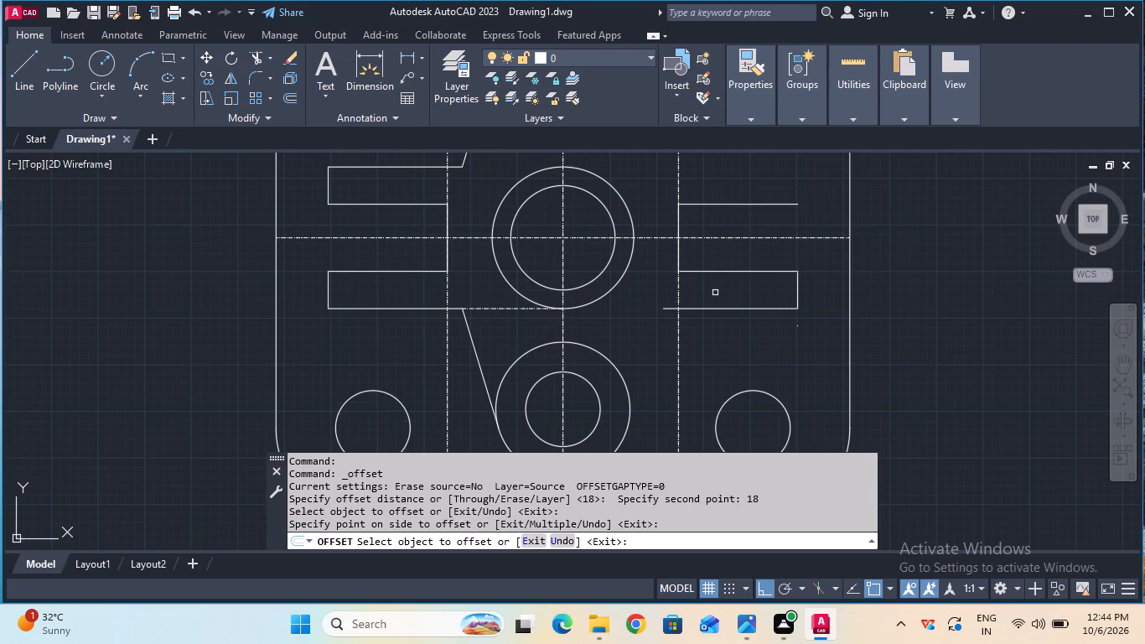
{"action": "key", "text": "Escape"}
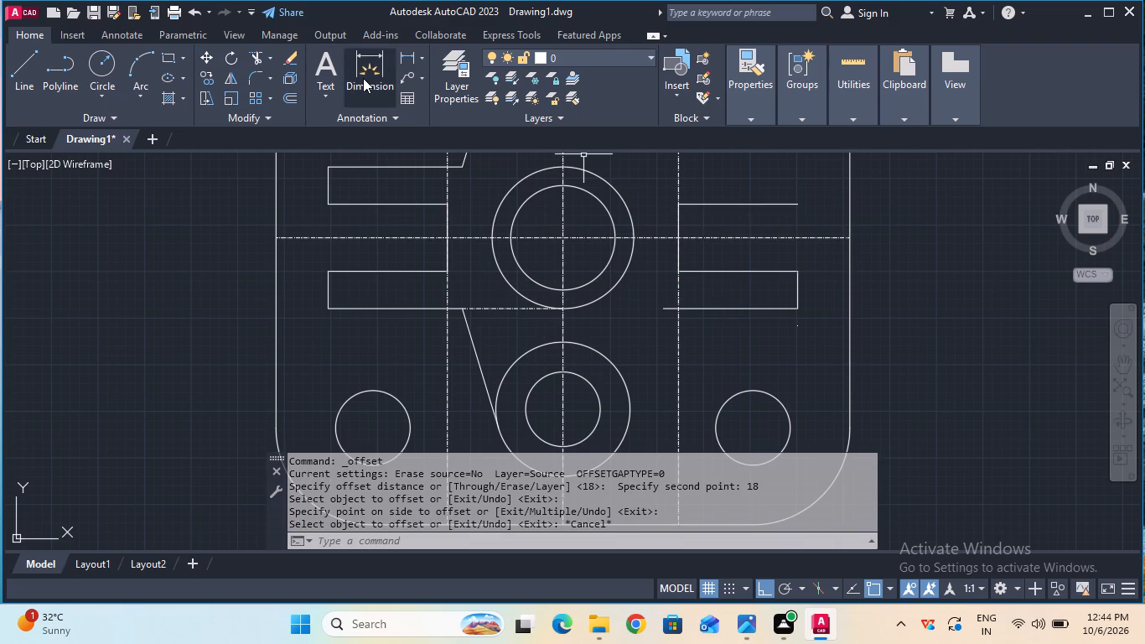
From the offset line's right end, draw connected lines 10 mm up and 36 mm left toward the central circles.
{"action": "left_click", "coordinate": [19, 57]}
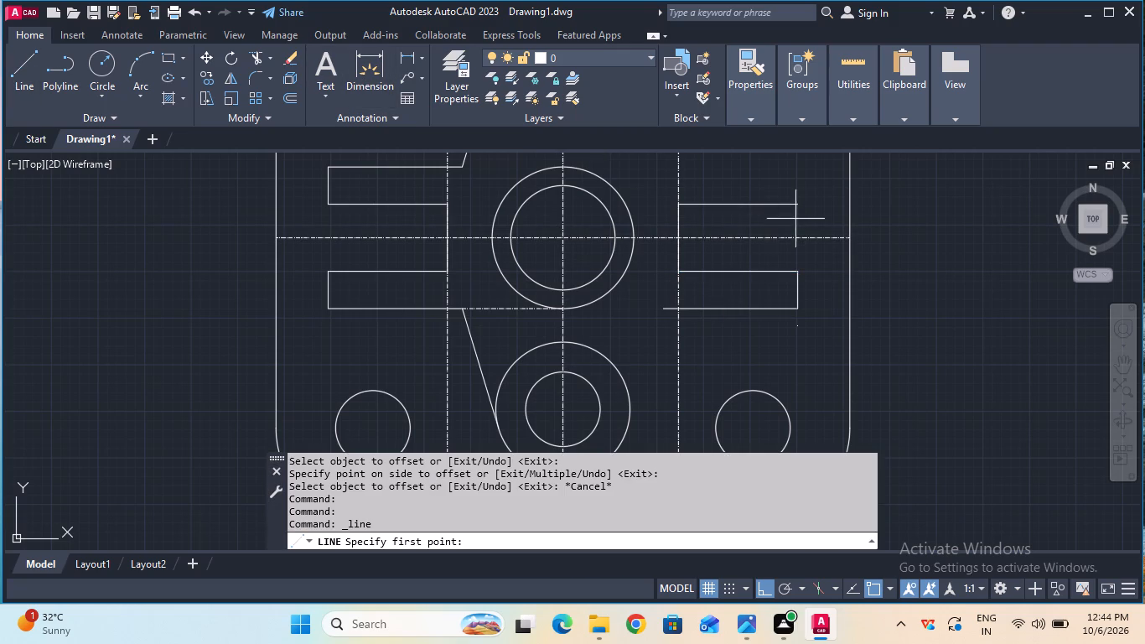
{"action": "left_click", "coordinate": [800, 207]}
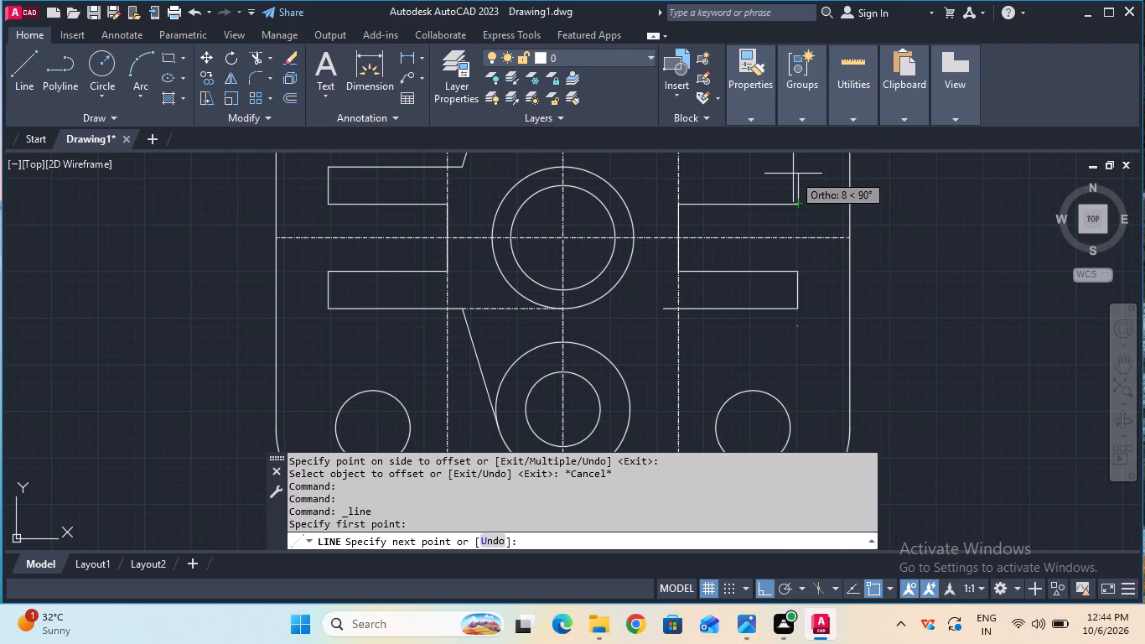
{"action": "type", "text": "10"}
{"action": "key", "text": "Return"}
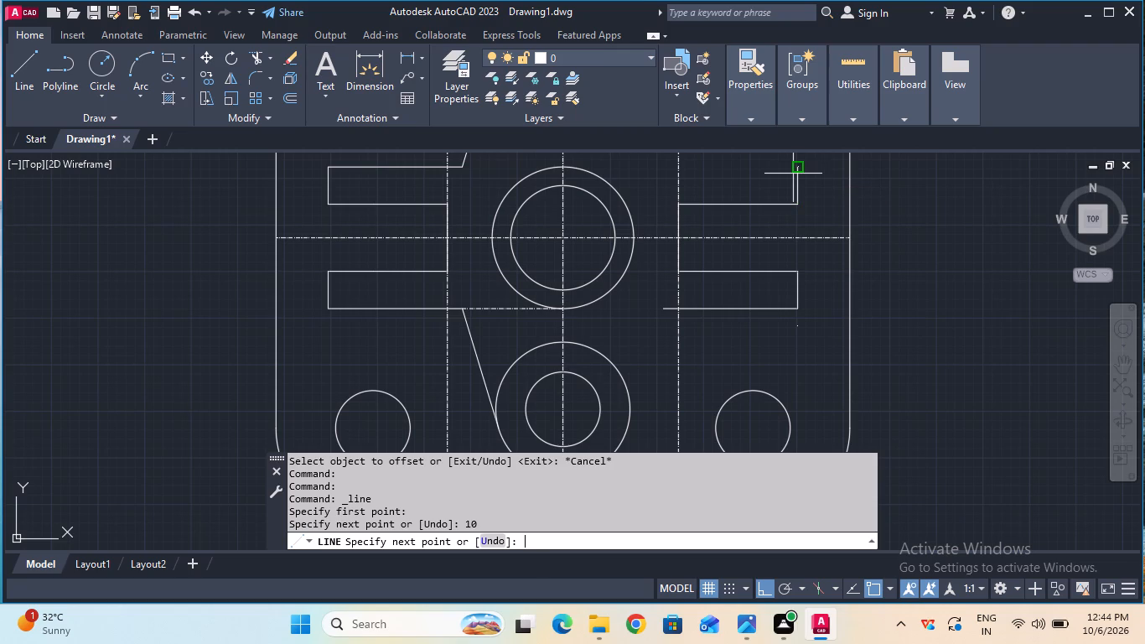
{"action": "scroll", "coordinate": [793, 174], "scroll_direction": "down", "scroll_amount": 1, "text": "ctrl"}
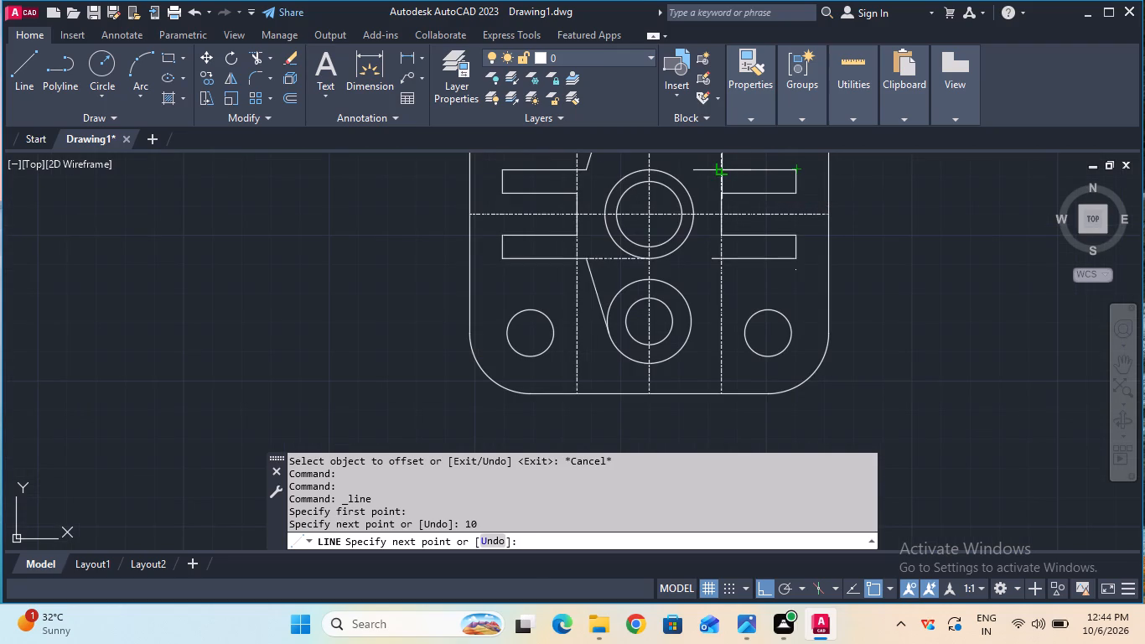
{"action": "type", "text": "36"}
{"action": "key", "text": "Return"}
{"action": "key", "text": "Escape"}
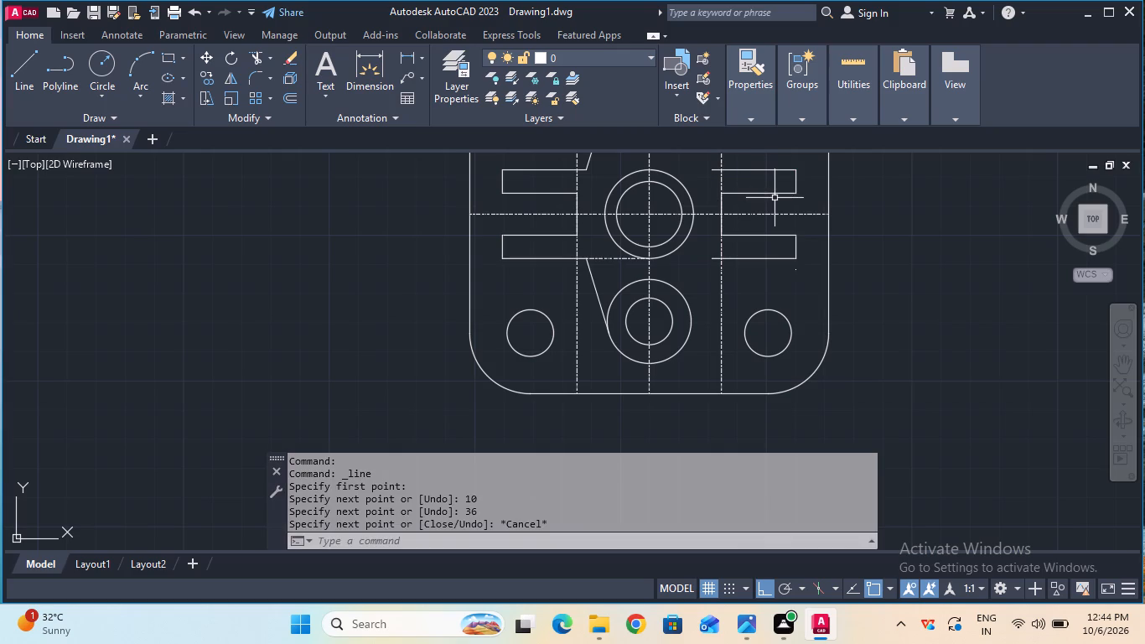
With Ortho off, draw a line tangent from the top outer circle's right side to the upper 36 mm line's left end.
{"action": "left_click", "coordinate": [1126, 366]}
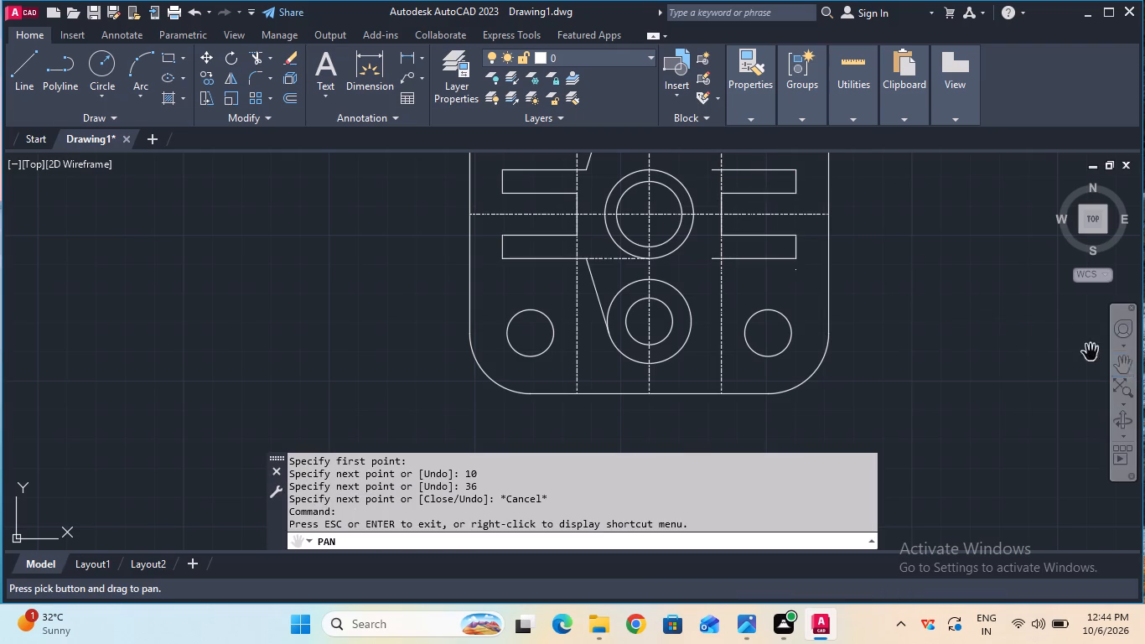
{"action": "left_click_drag", "start_coordinate": [895, 293], "coordinate": [930, 402]}
{"action": "key", "text": "Escape"}
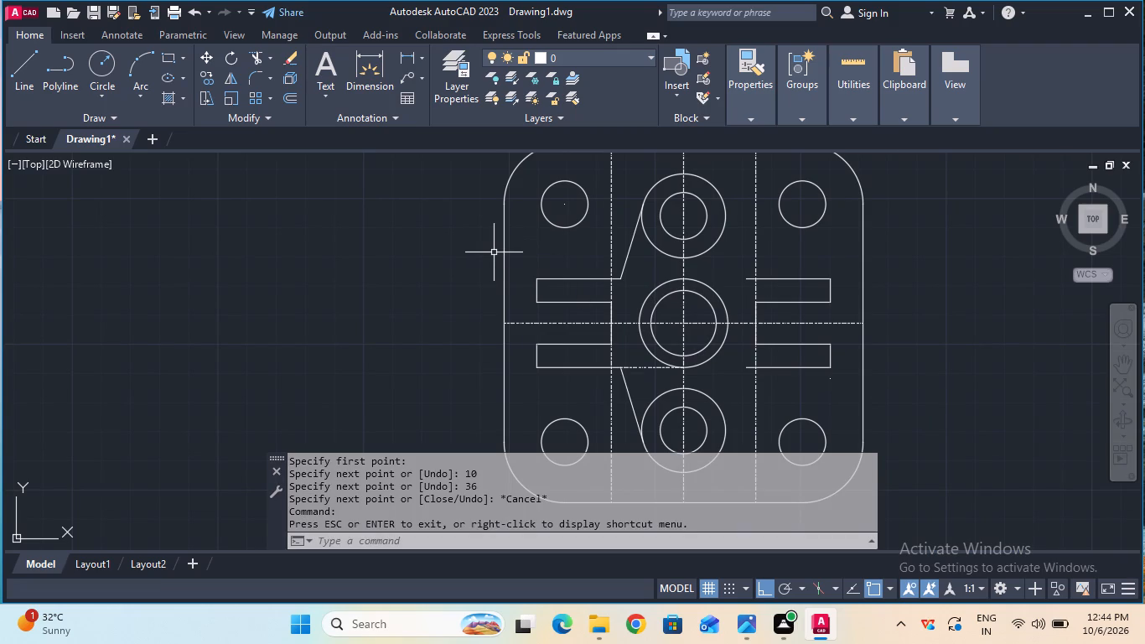
{"action": "key", "text": "F8"}
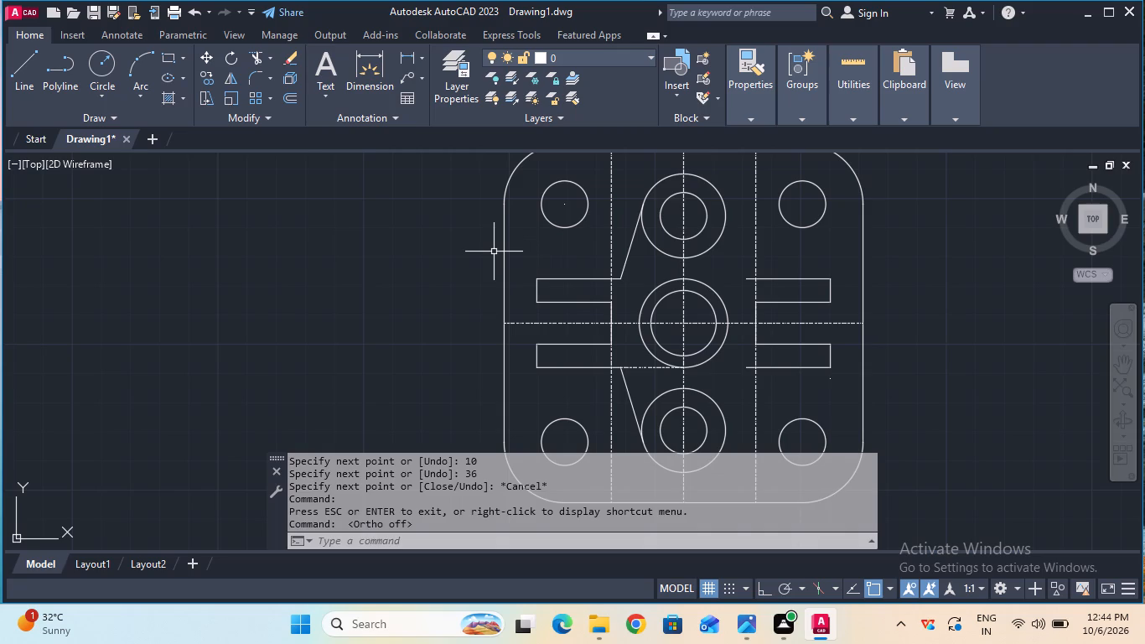
{"action": "key", "text": "l"}
{"action": "key", "text": "Return"}
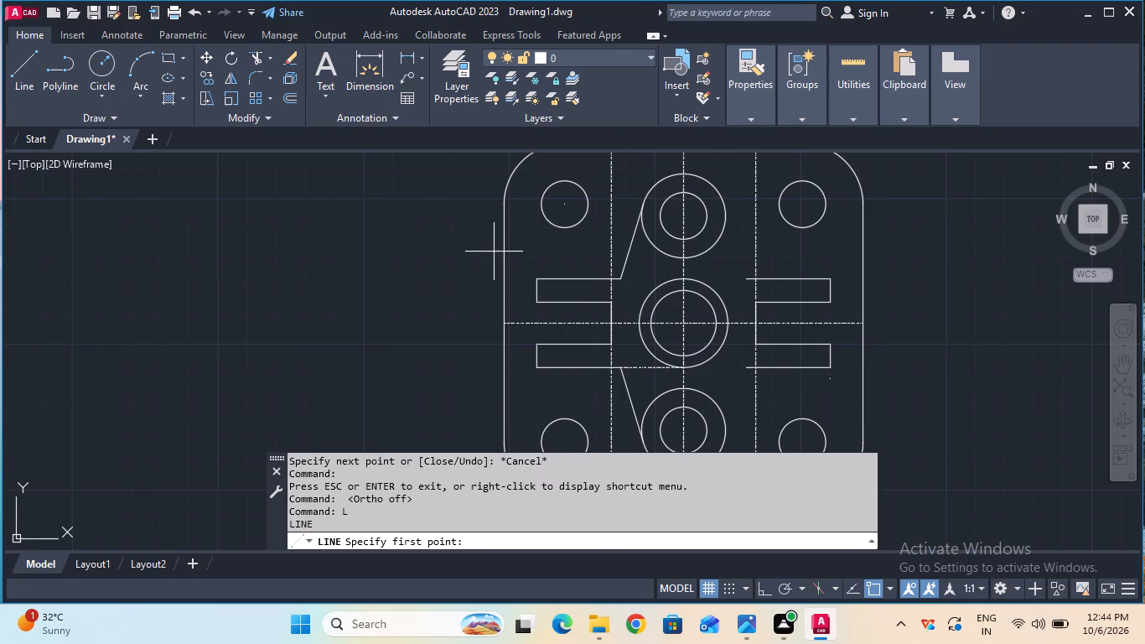
{"action": "type", "text": "tan"}
{"action": "key", "text": "Return"}
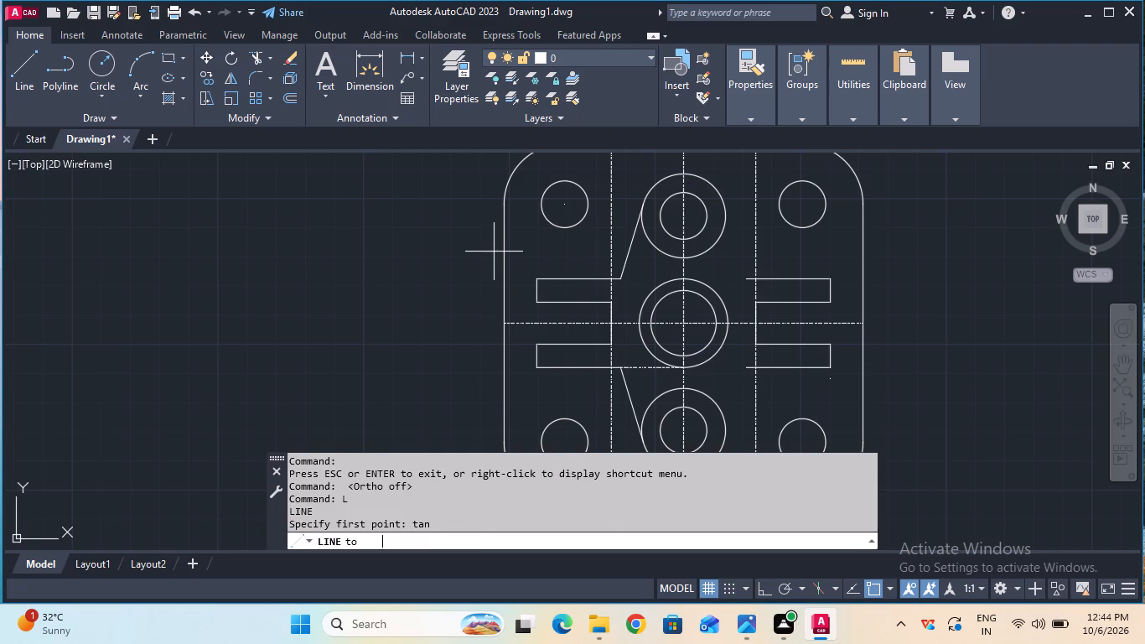
{"action": "left_click", "coordinate": [723, 201]}
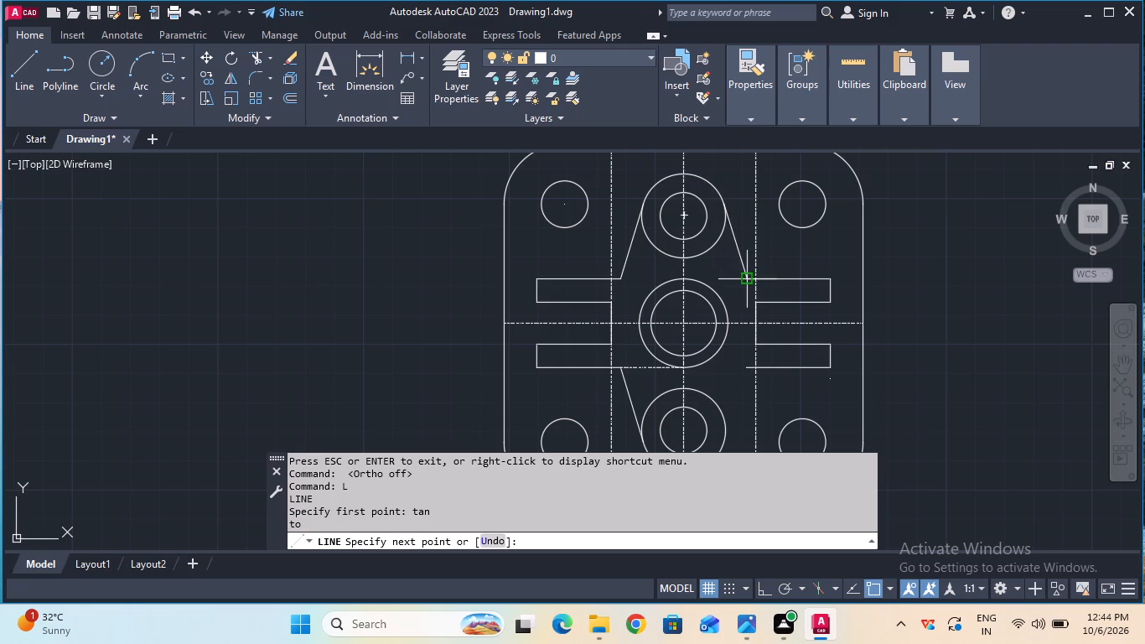
{"action": "left_click", "coordinate": [749, 278]}
{"action": "key", "text": "Escape"}
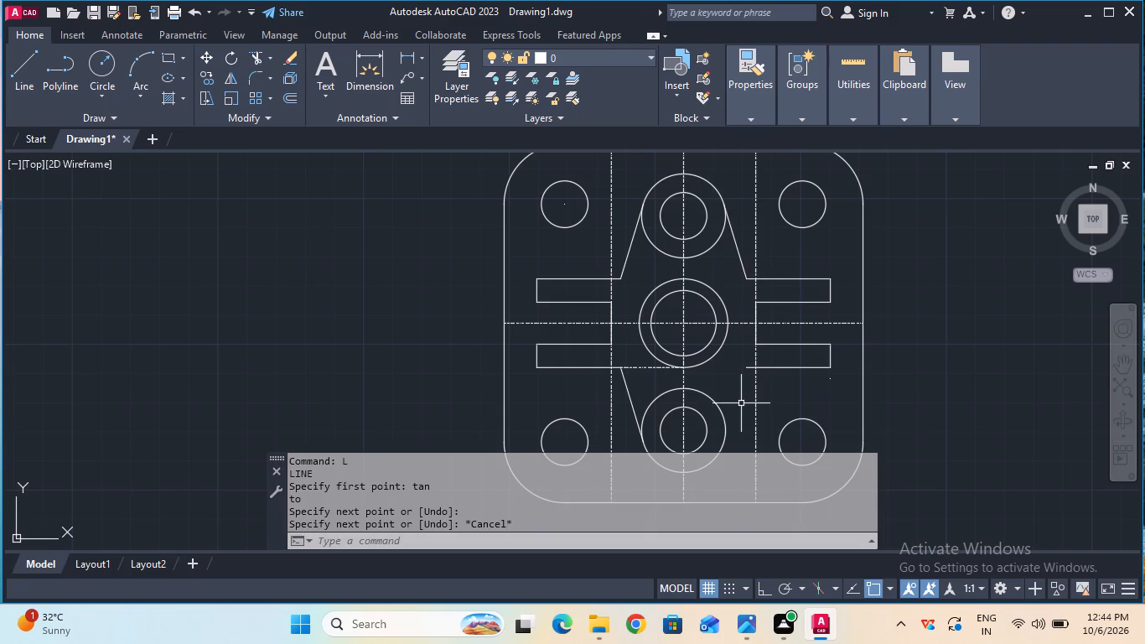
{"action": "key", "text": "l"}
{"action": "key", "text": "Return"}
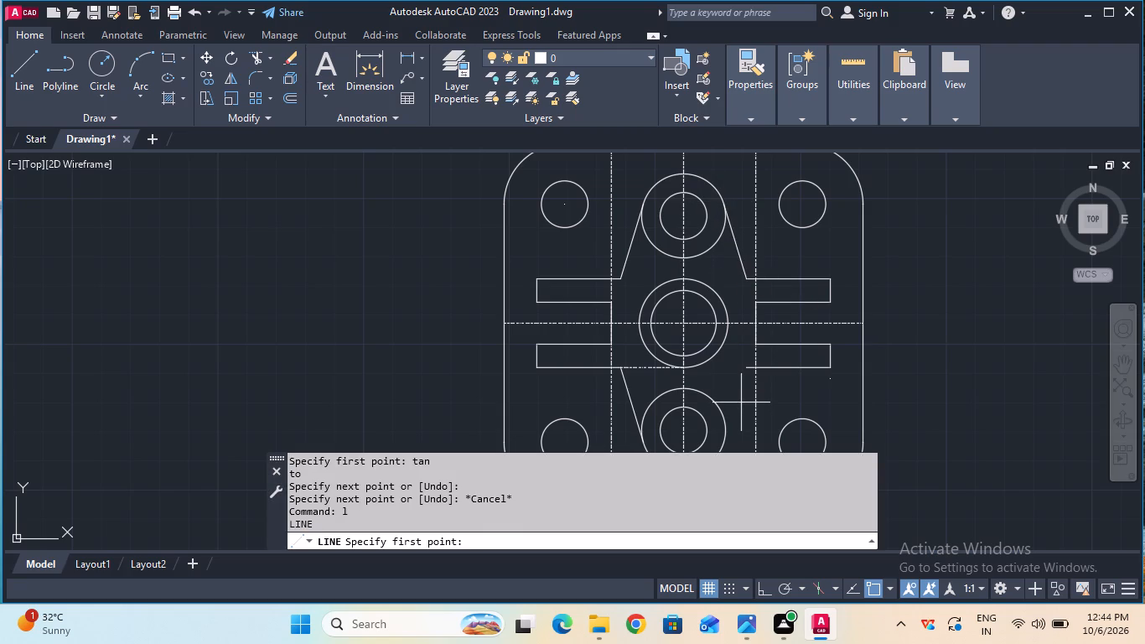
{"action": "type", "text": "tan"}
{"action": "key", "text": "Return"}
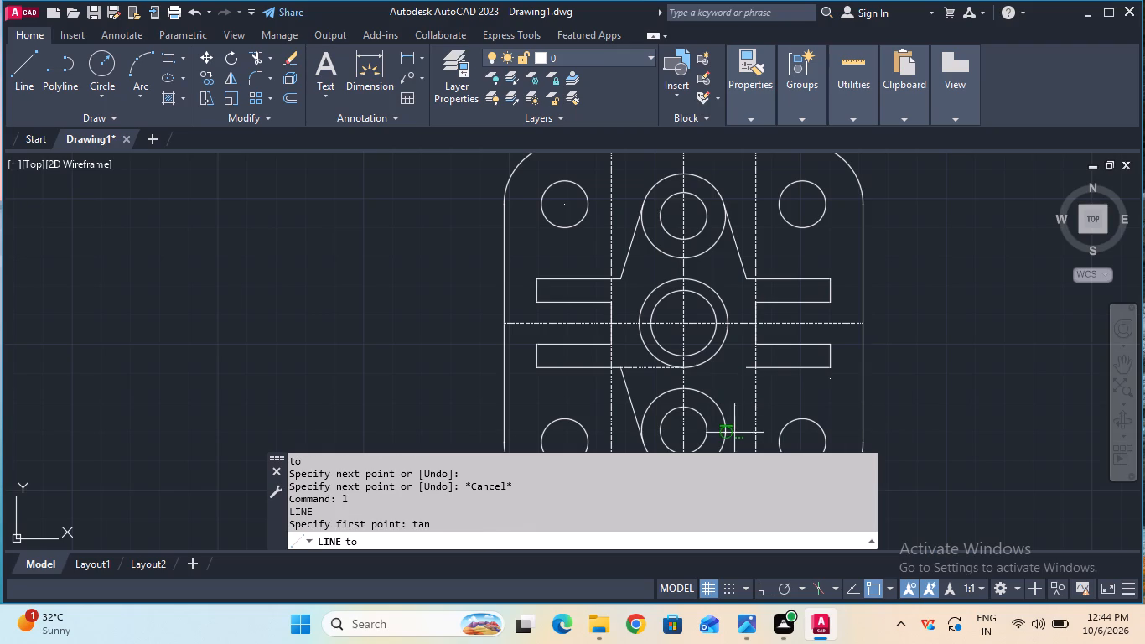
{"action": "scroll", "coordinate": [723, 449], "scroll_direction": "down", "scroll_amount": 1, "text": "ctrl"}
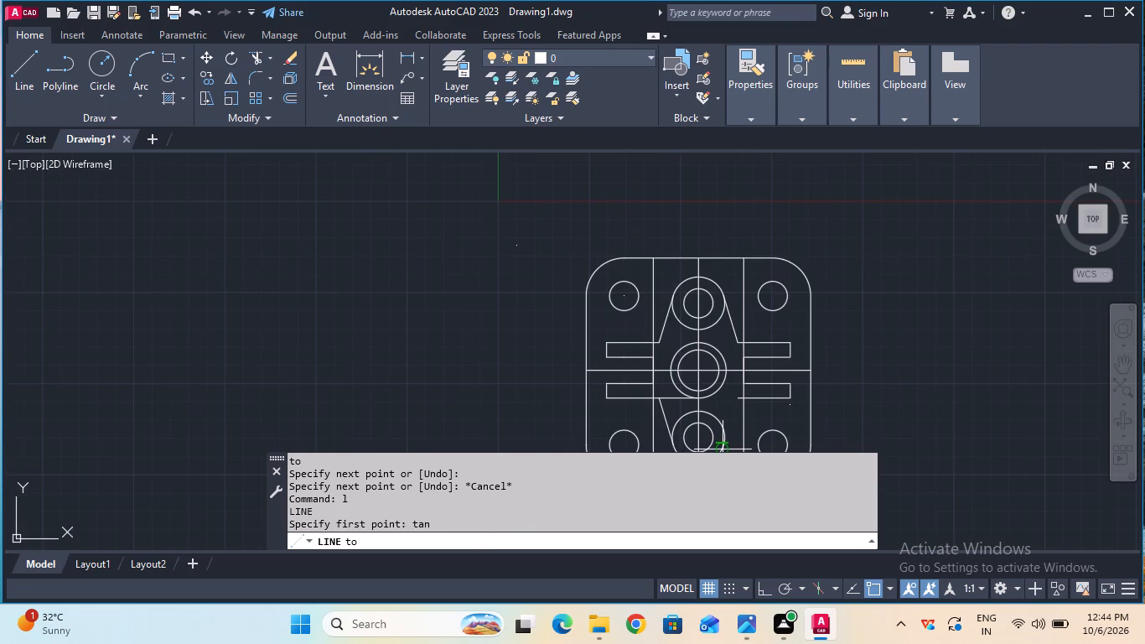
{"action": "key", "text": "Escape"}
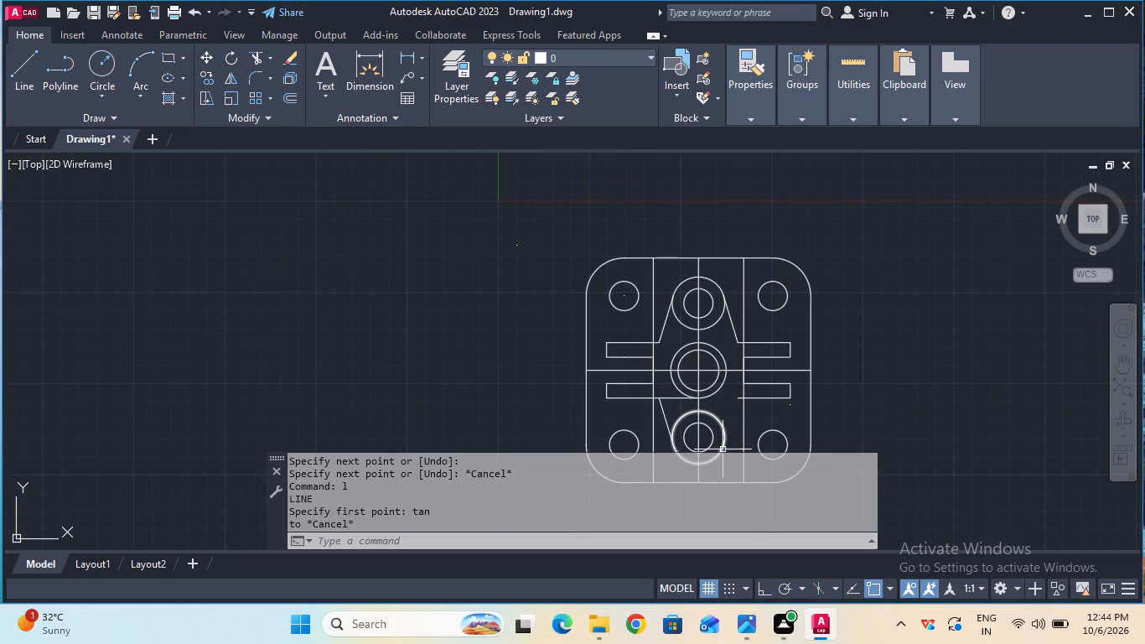
Trim away the leftover dashed center-line piece between the lower left profile corner and the middle circle's bottom.
{"action": "left_click", "coordinate": [1122, 361]}
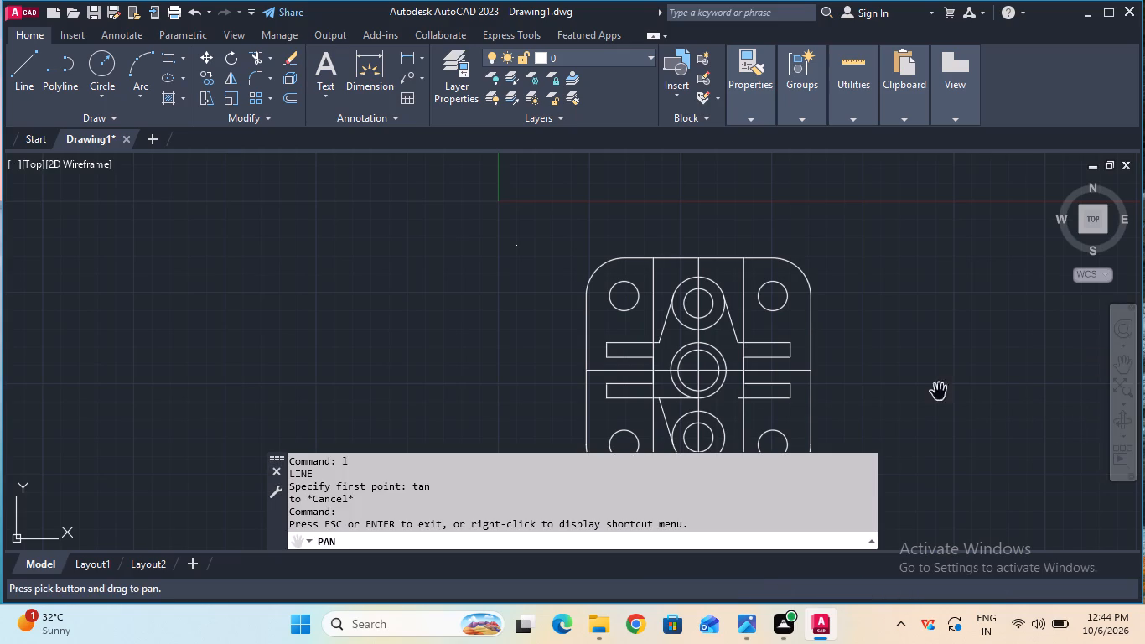
{"action": "left_click_drag", "start_coordinate": [697, 405], "coordinate": [685, 330]}
{"action": "key", "text": "Escape"}
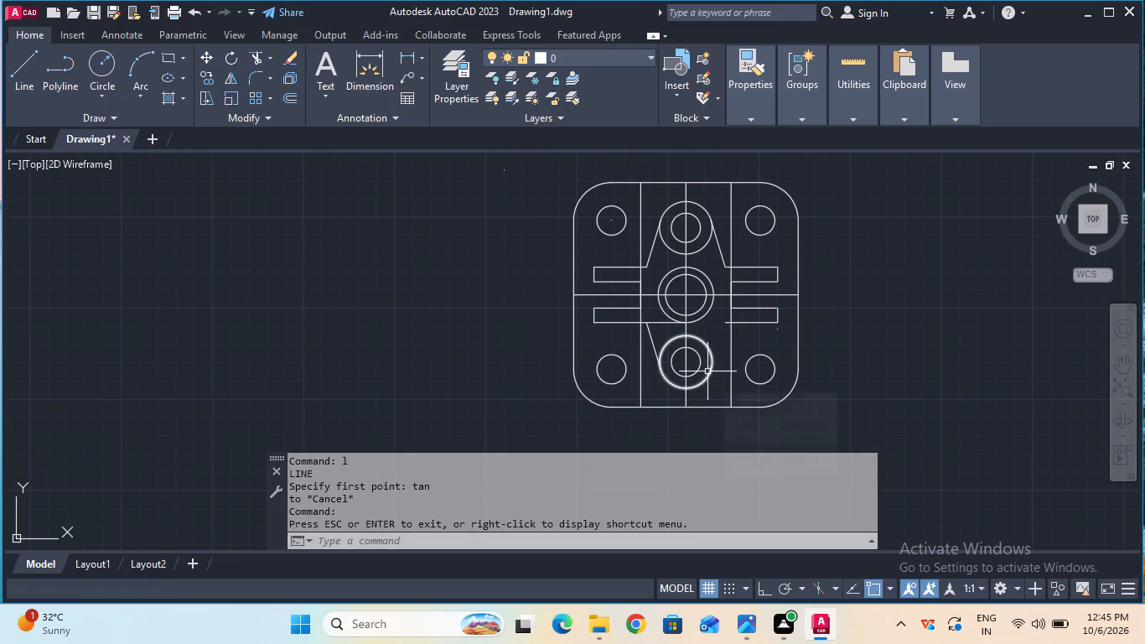
{"action": "scroll", "coordinate": [707, 371], "scroll_direction": "up", "scroll_amount": 2, "text": "ctrl"}
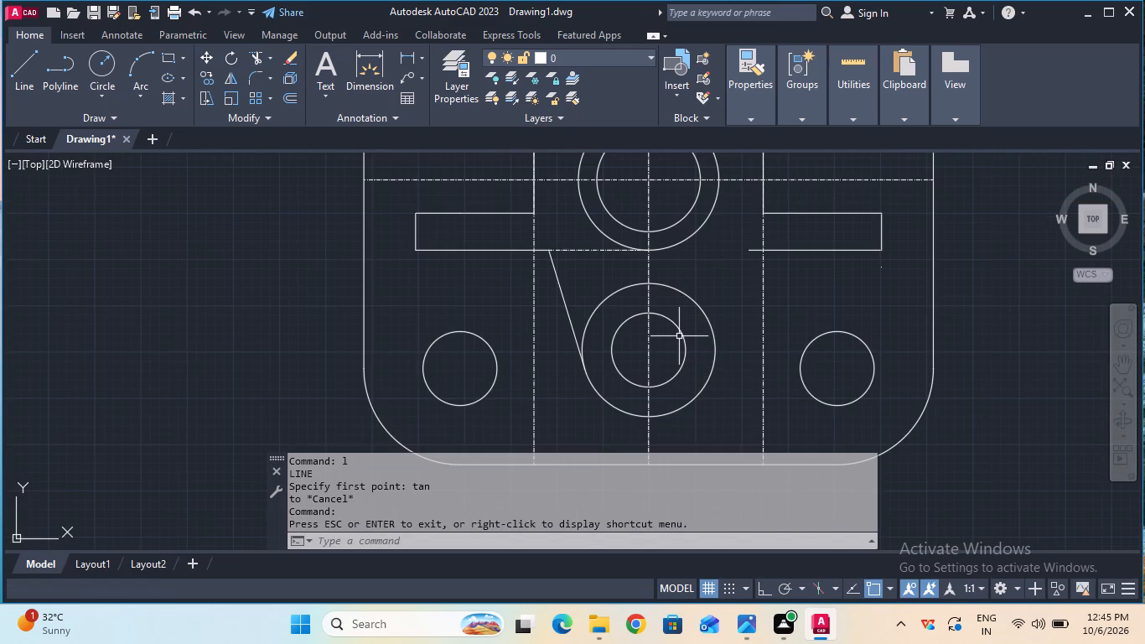
{"action": "double_click", "coordinate": [260, 63]}
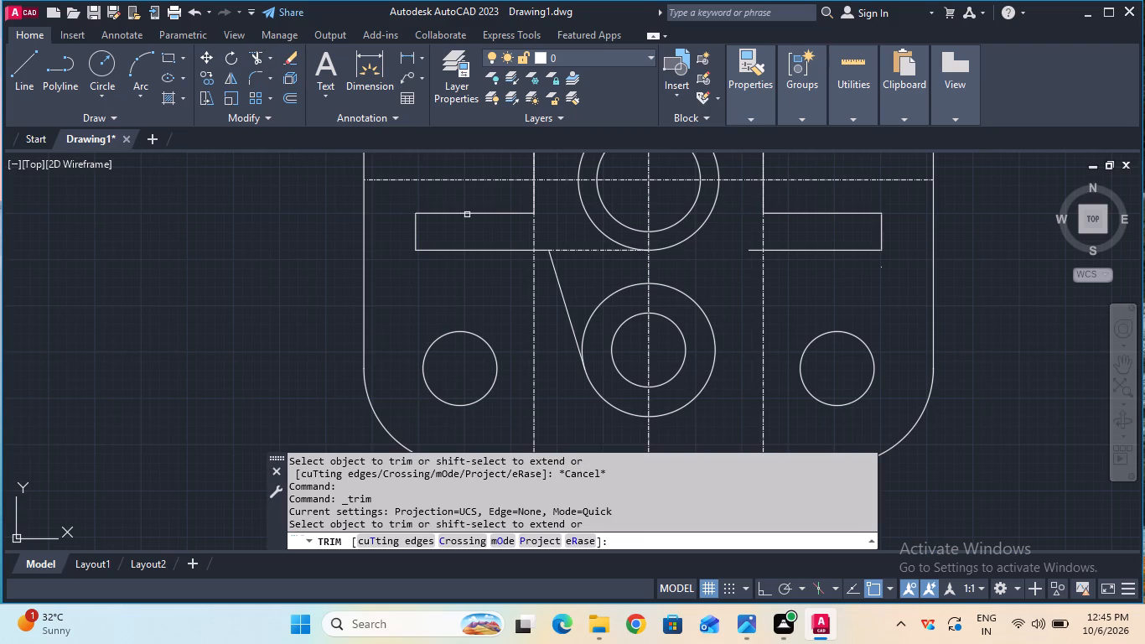
{"action": "double_click", "coordinate": [602, 252]}
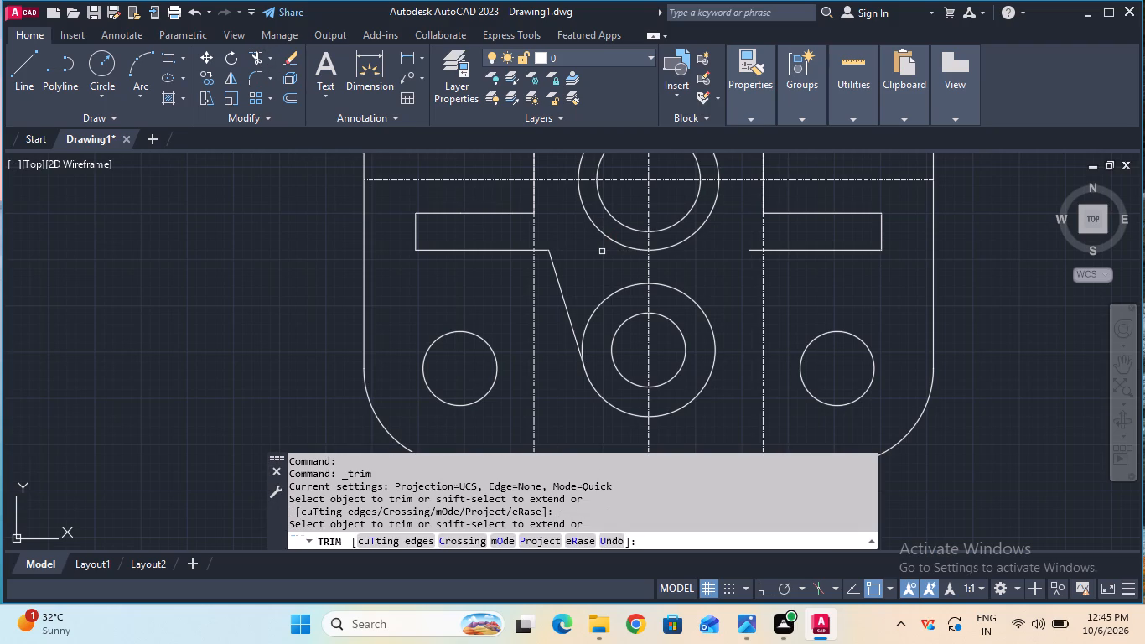
{"action": "key", "text": "Escape"}
Draw a line tangent from the bottom outer circle's right side to the lower right 36 mm line's left end.
{"action": "scroll", "coordinate": [602, 252], "scroll_direction": "down", "scroll_amount": 1, "text": "ctrl"}
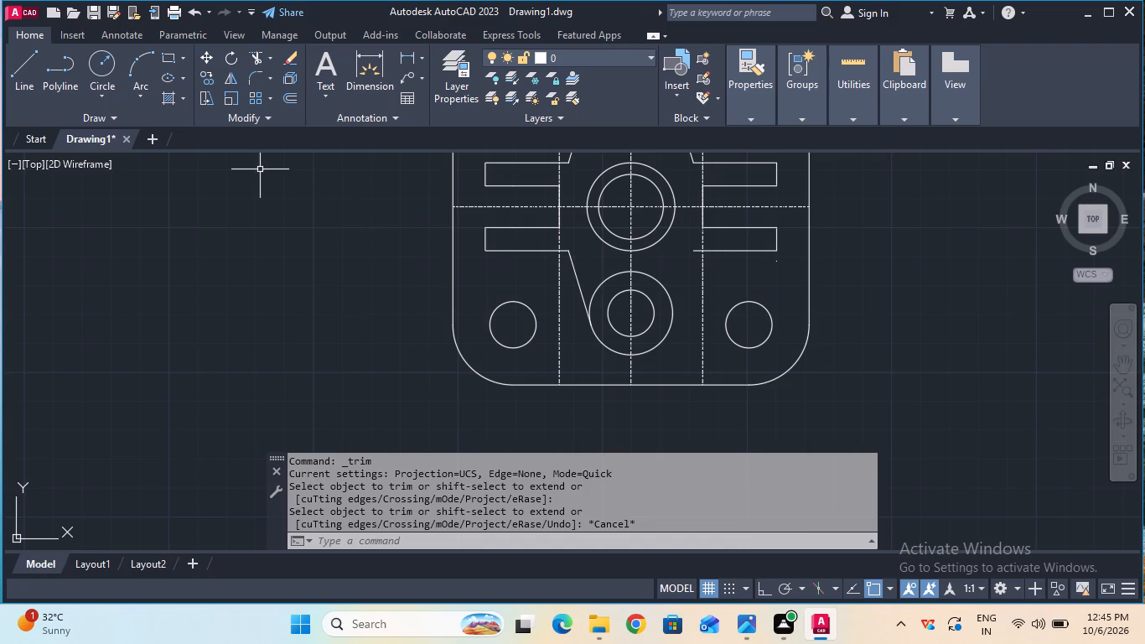
{"action": "key", "text": "l"}
{"action": "key", "text": "Return"}
{"action": "type", "text": "tan"}
{"action": "key", "text": "Return"}
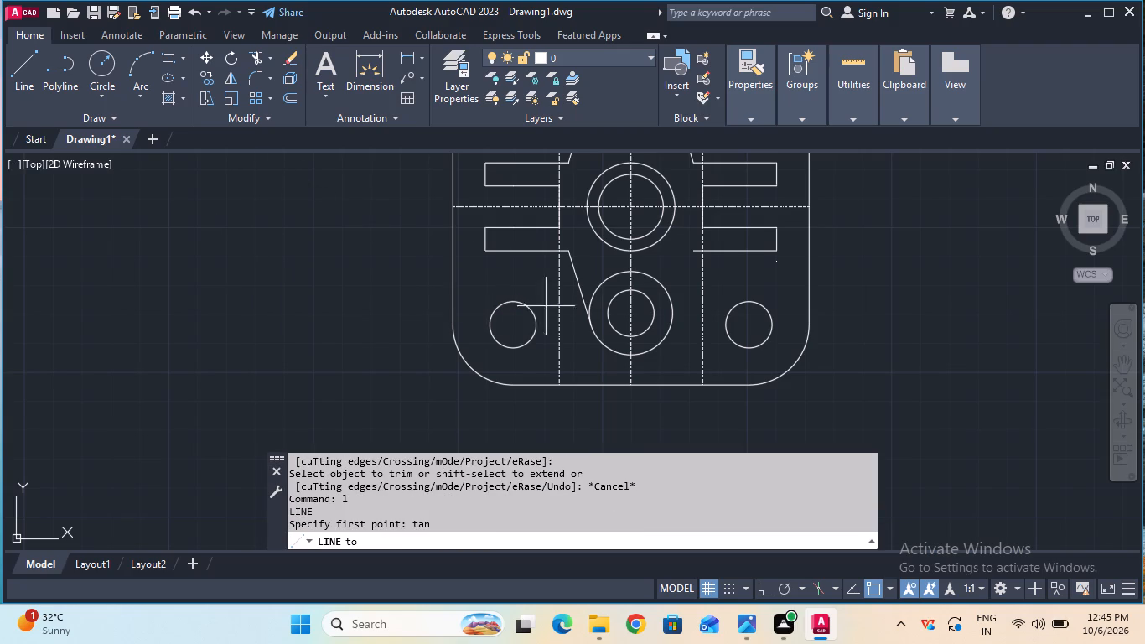
{"action": "left_click", "coordinate": [671, 317]}
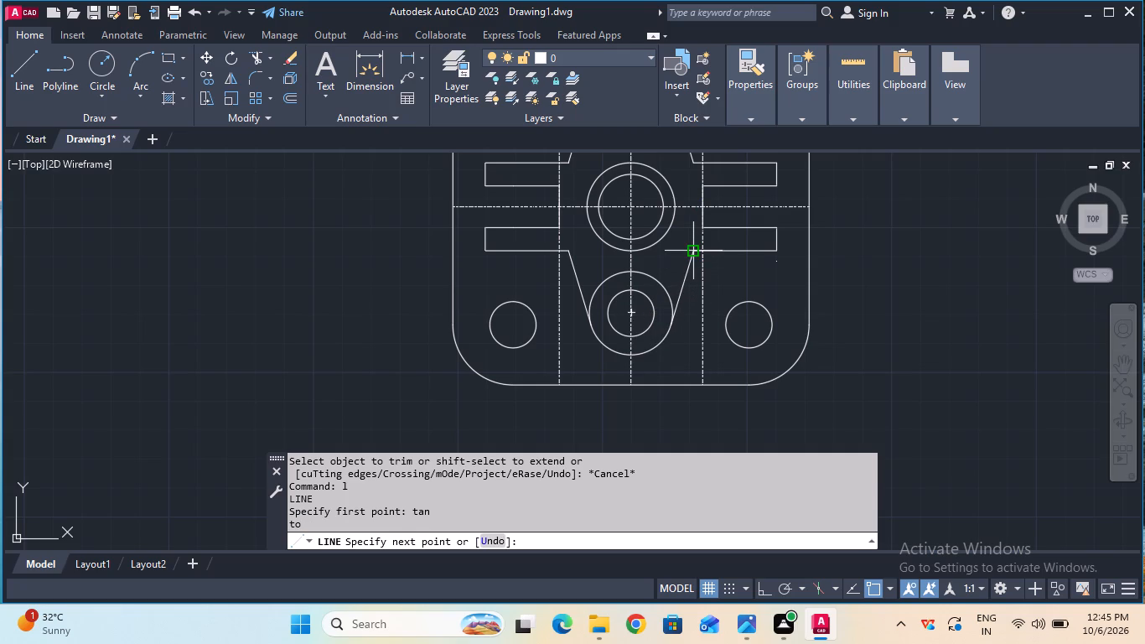
{"action": "left_click", "coordinate": [694, 251]}
{"action": "key", "text": "Escape"}
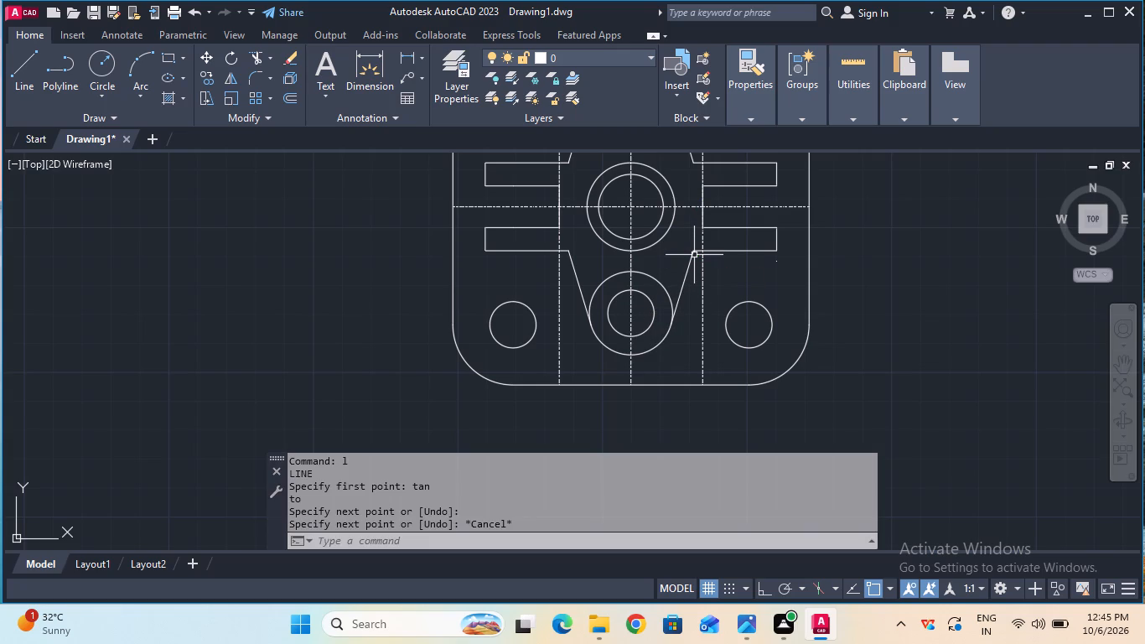
{"action": "scroll", "coordinate": [694, 255], "scroll_direction": "down", "scroll_amount": 2, "text": "ctrl"}
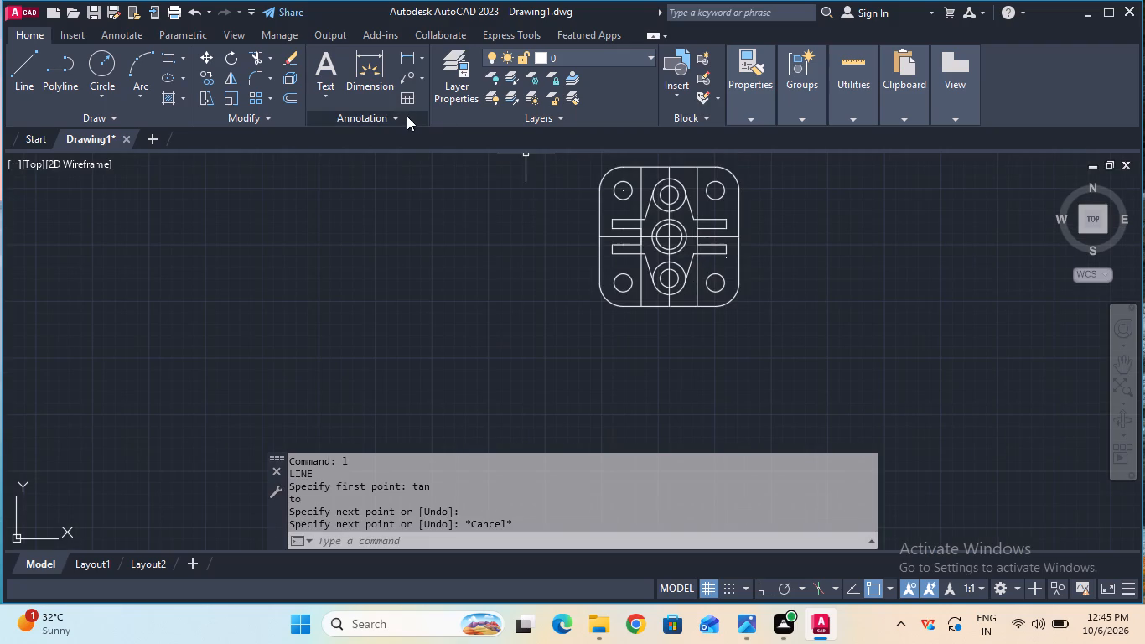
Trim away the inward-facing arcs of the top and bottom outer circles between their tangent lines.
{"action": "left_click", "coordinate": [260, 60]}
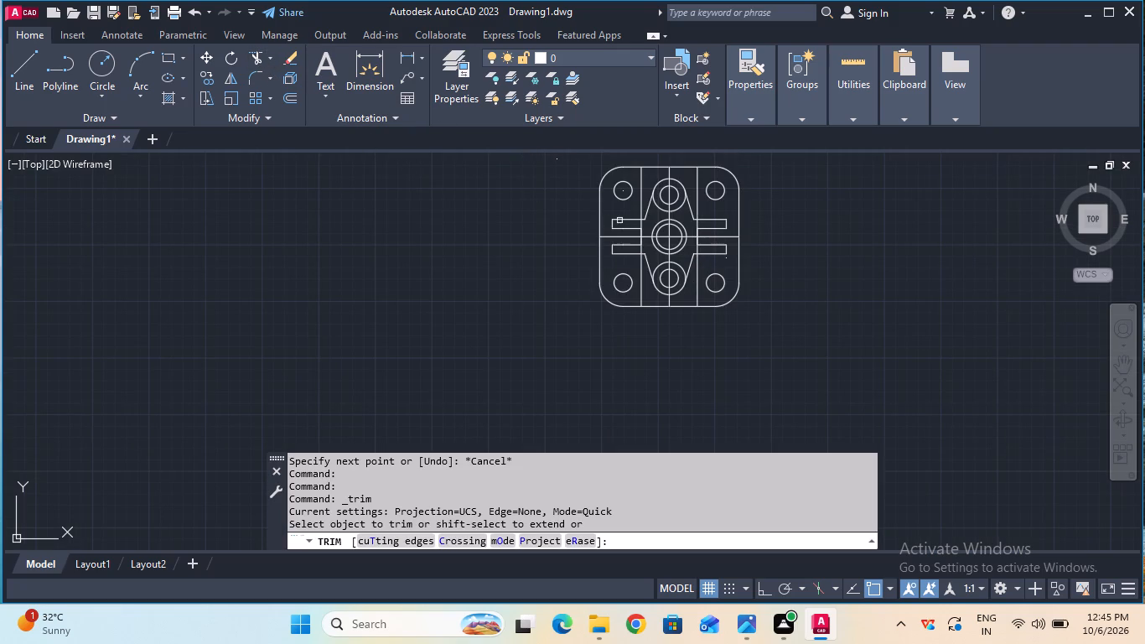
{"action": "left_click", "coordinate": [661, 211]}
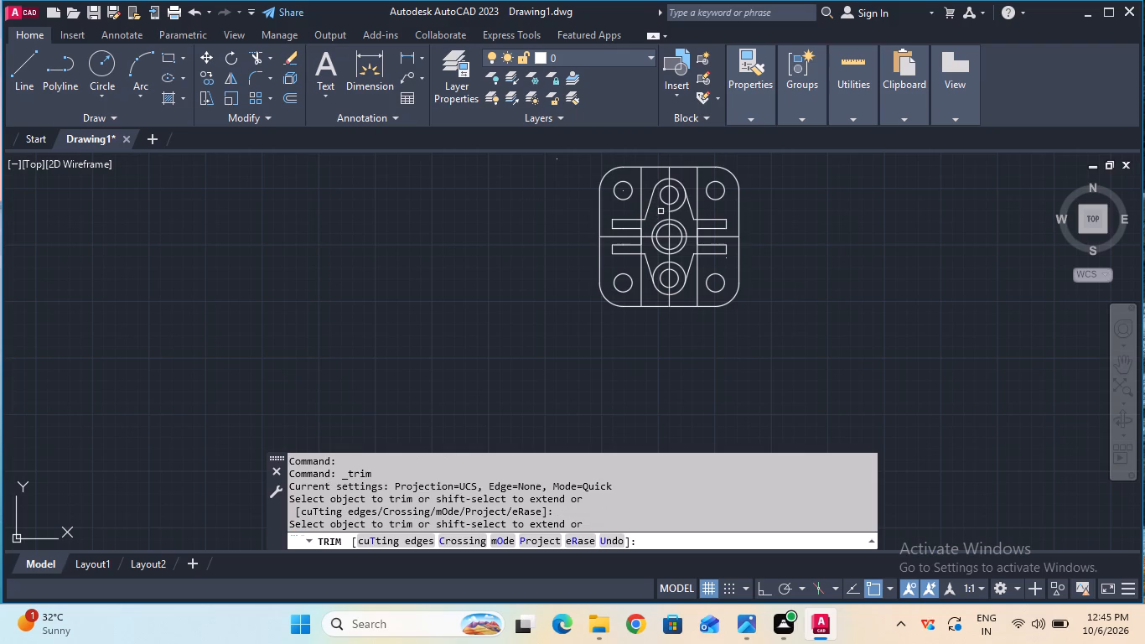
{"action": "left_click", "coordinate": [681, 208]}
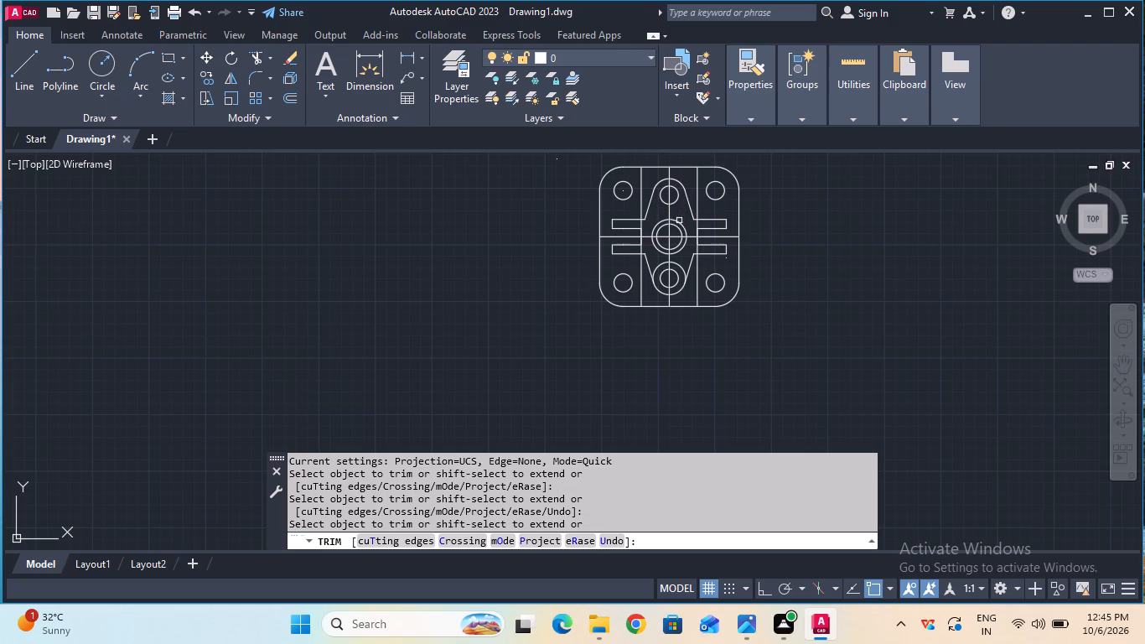
{"action": "left_click", "coordinate": [663, 264]}
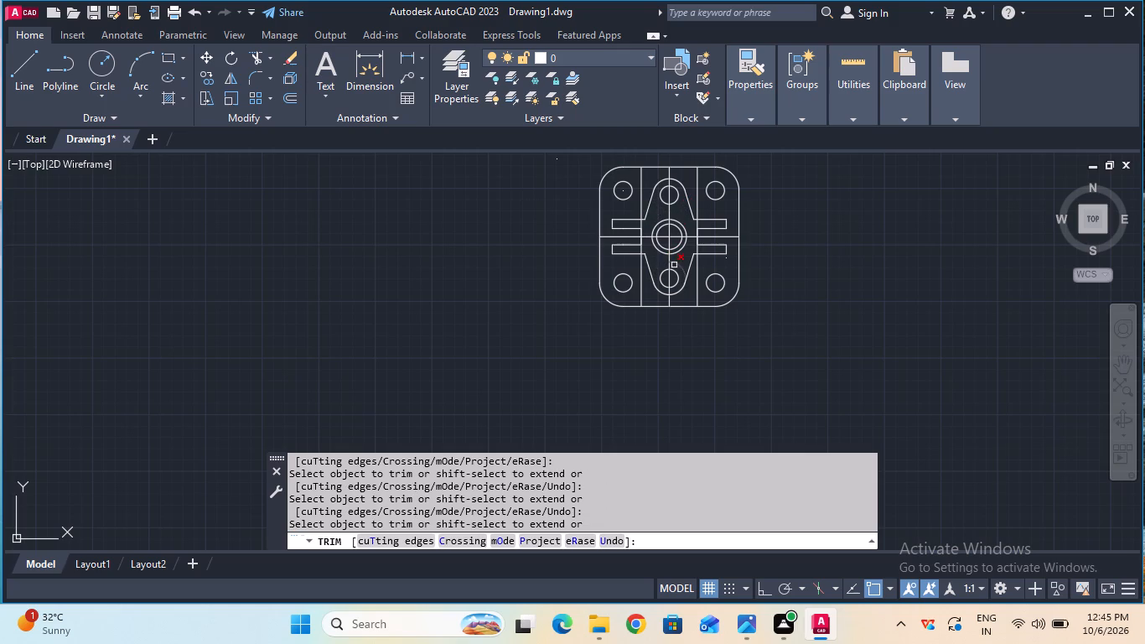
{"action": "left_click", "coordinate": [674, 265]}
{"action": "key", "text": "Escape"}
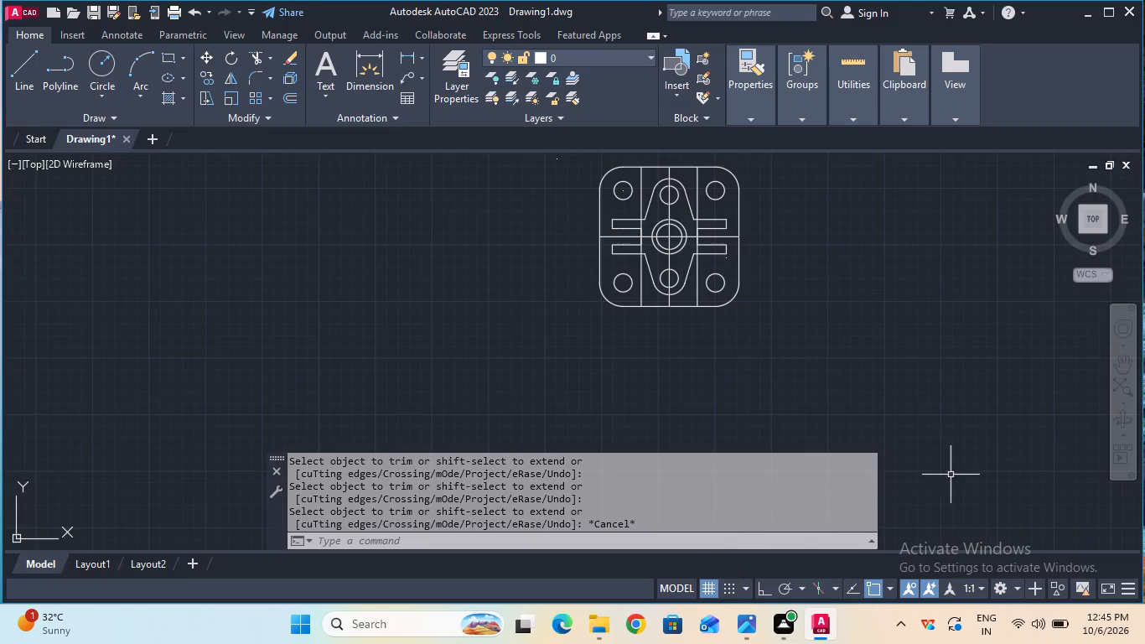
Select the entire part and join its connected lines and arcs with Join.
{"action": "left_click", "coordinate": [1124, 371]}
{"action": "left_click_drag", "start_coordinate": [878, 258], "coordinate": [877, 333]}
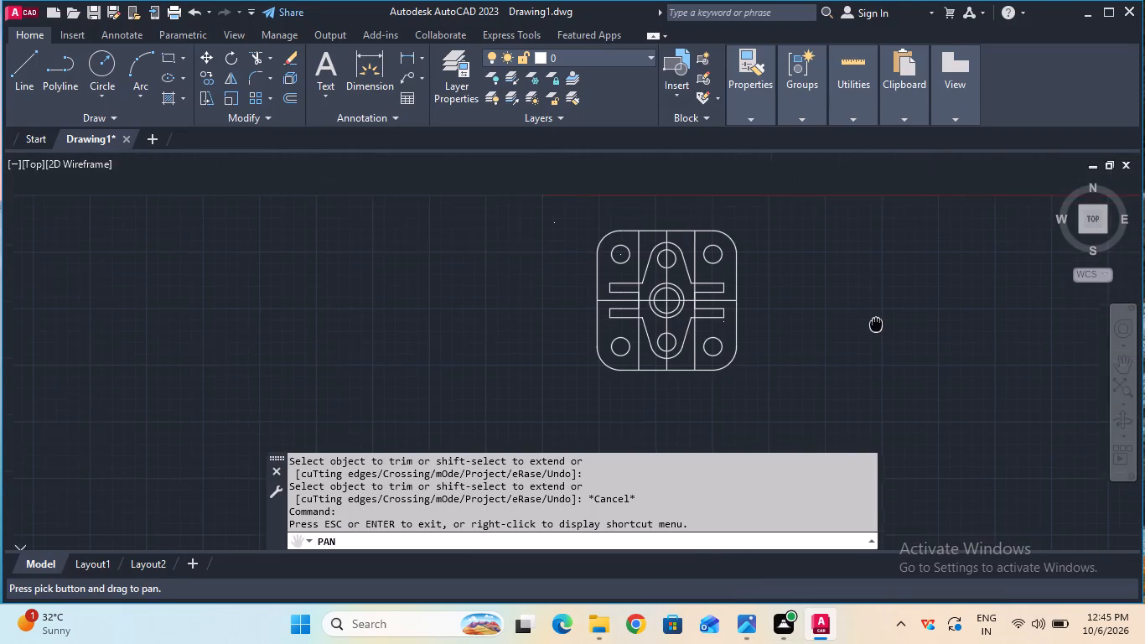
{"action": "left_click_drag", "start_coordinate": [877, 333], "coordinate": [881, 351]}
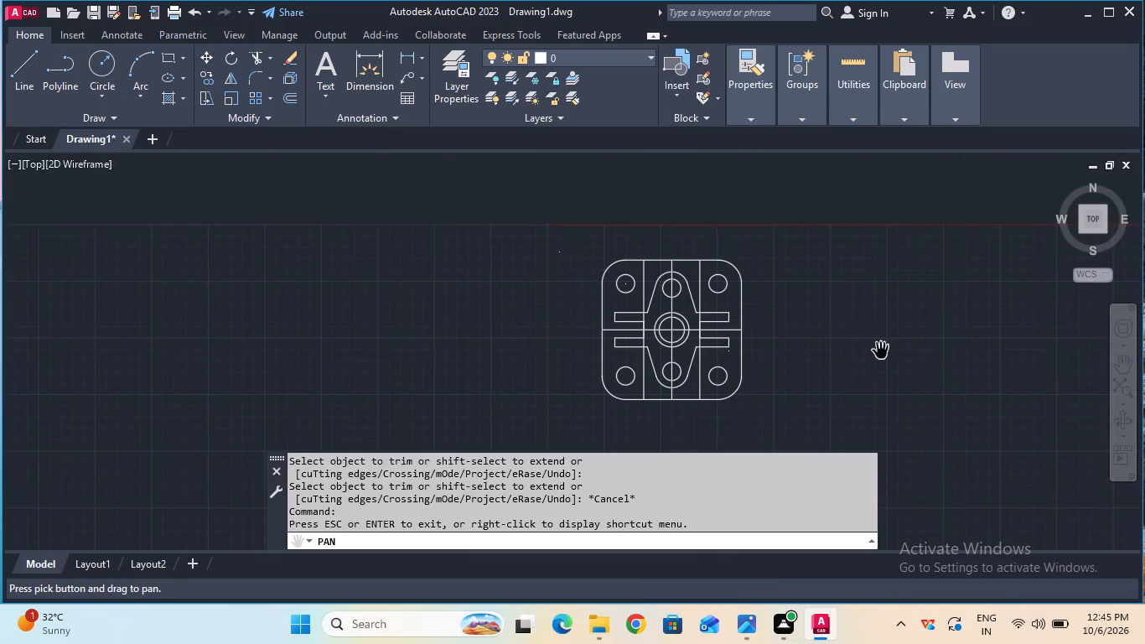
{"action": "key", "text": "Escape"}
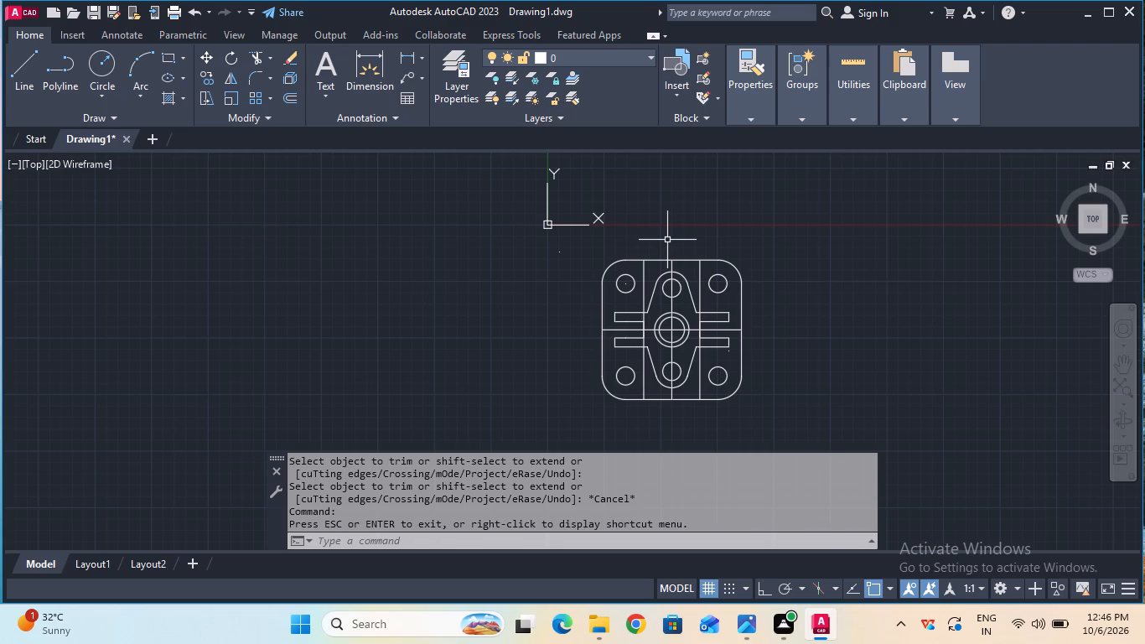
{"action": "double_click", "coordinate": [567, 243]}
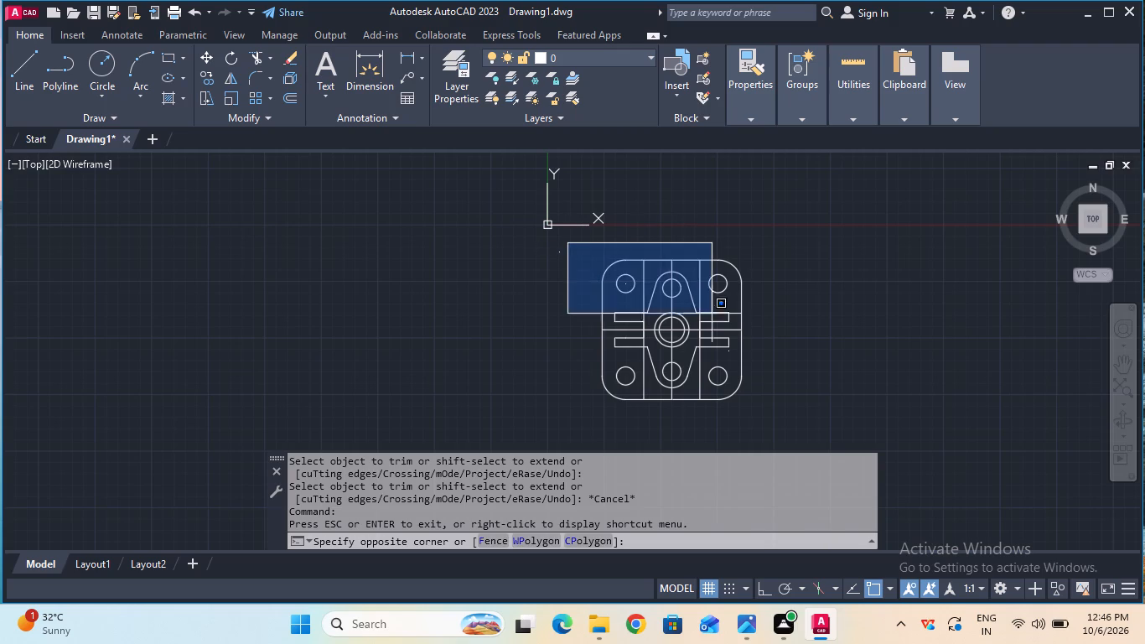
{"action": "double_click", "coordinate": [780, 421]}
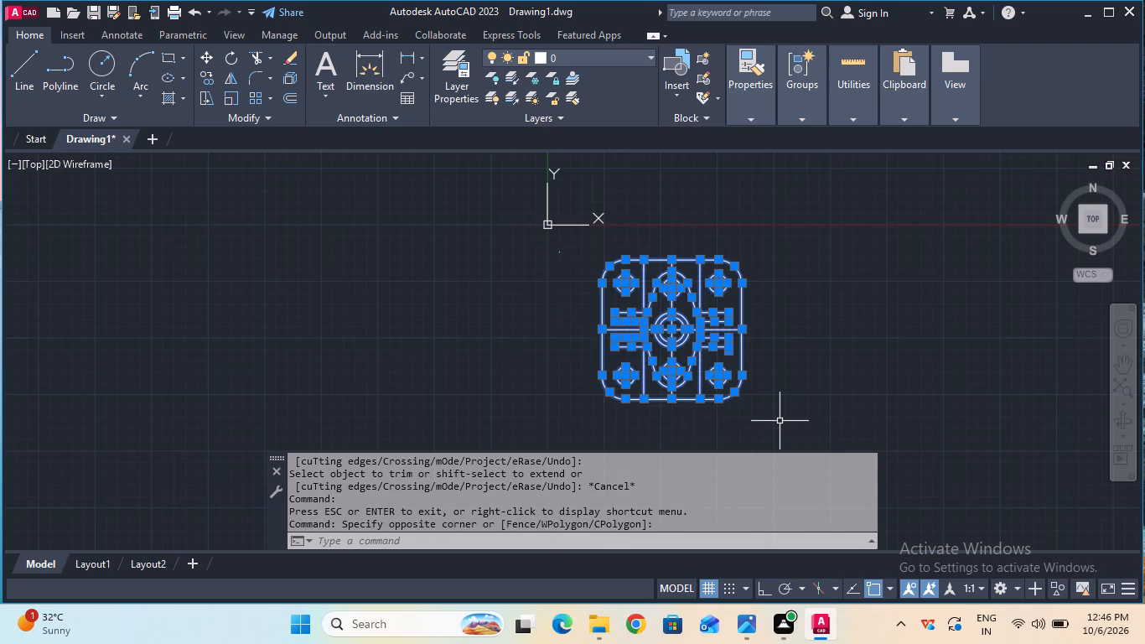
{"action": "type", "text": "join"}
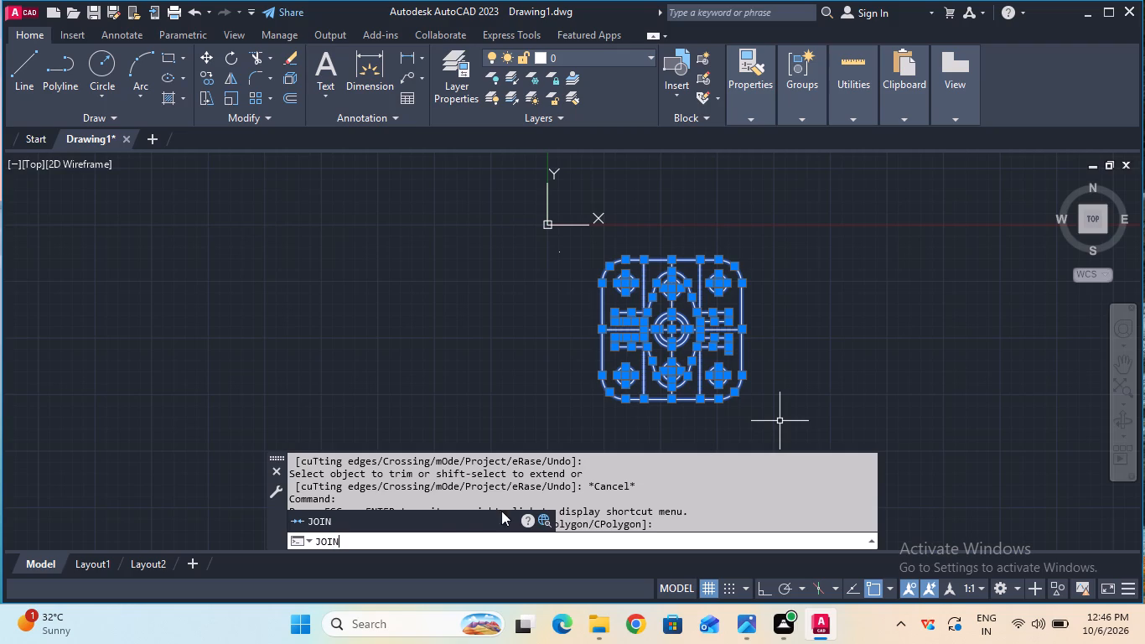
{"action": "left_click", "coordinate": [455, 522]}
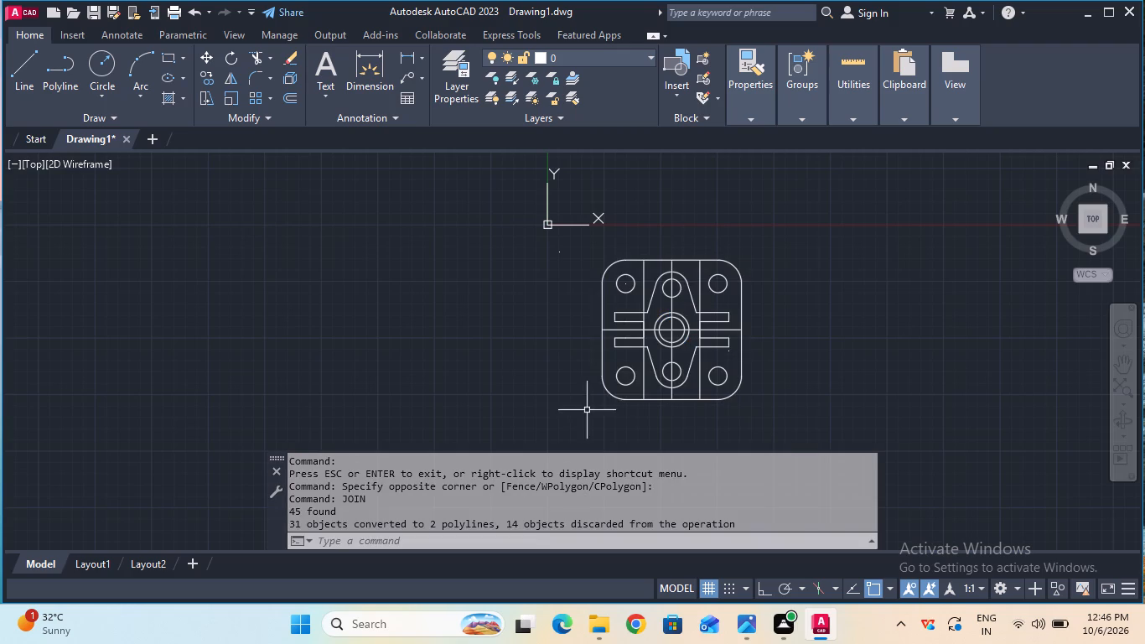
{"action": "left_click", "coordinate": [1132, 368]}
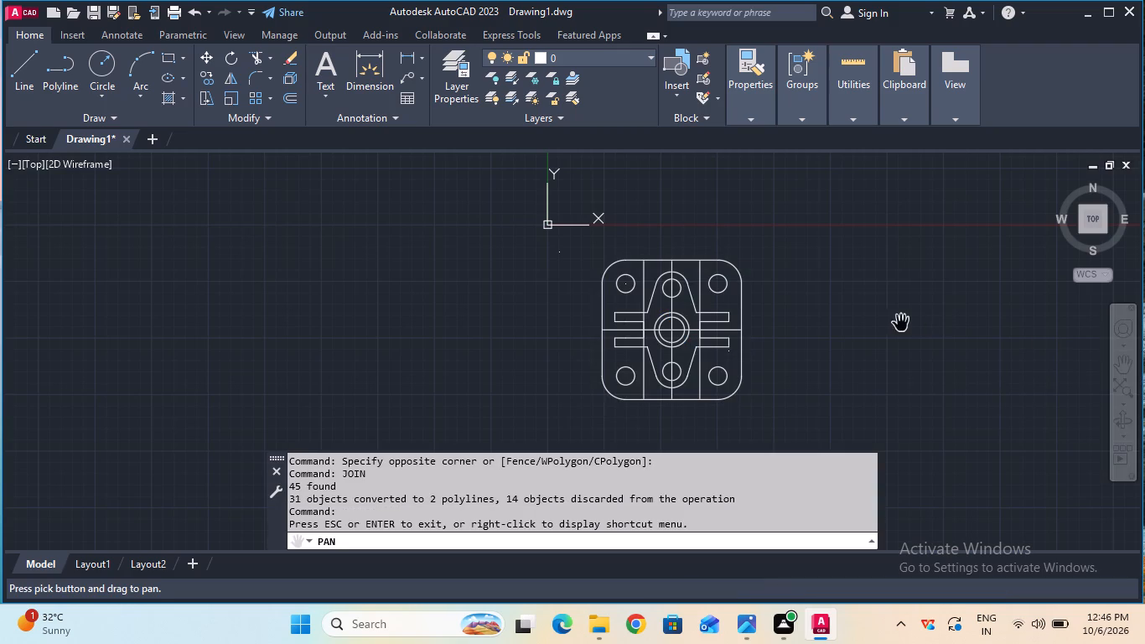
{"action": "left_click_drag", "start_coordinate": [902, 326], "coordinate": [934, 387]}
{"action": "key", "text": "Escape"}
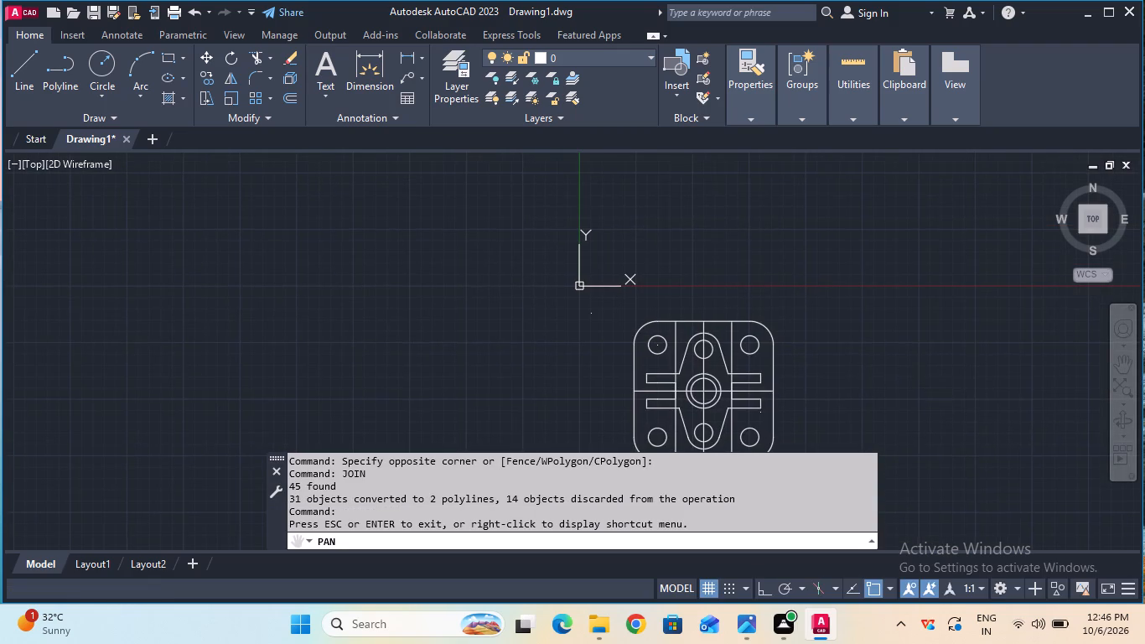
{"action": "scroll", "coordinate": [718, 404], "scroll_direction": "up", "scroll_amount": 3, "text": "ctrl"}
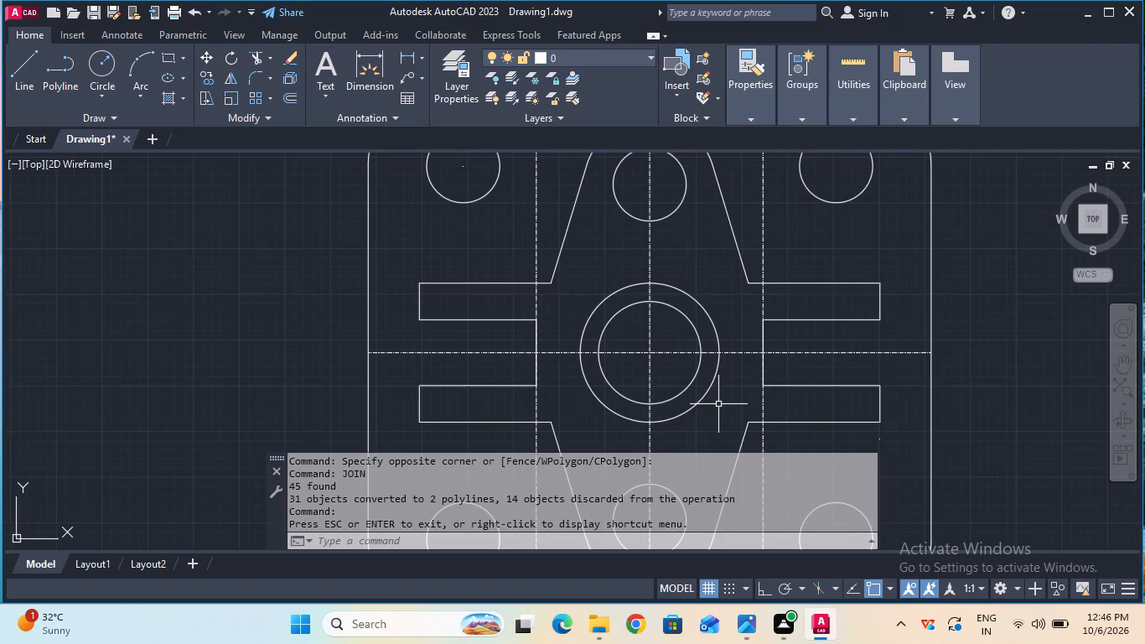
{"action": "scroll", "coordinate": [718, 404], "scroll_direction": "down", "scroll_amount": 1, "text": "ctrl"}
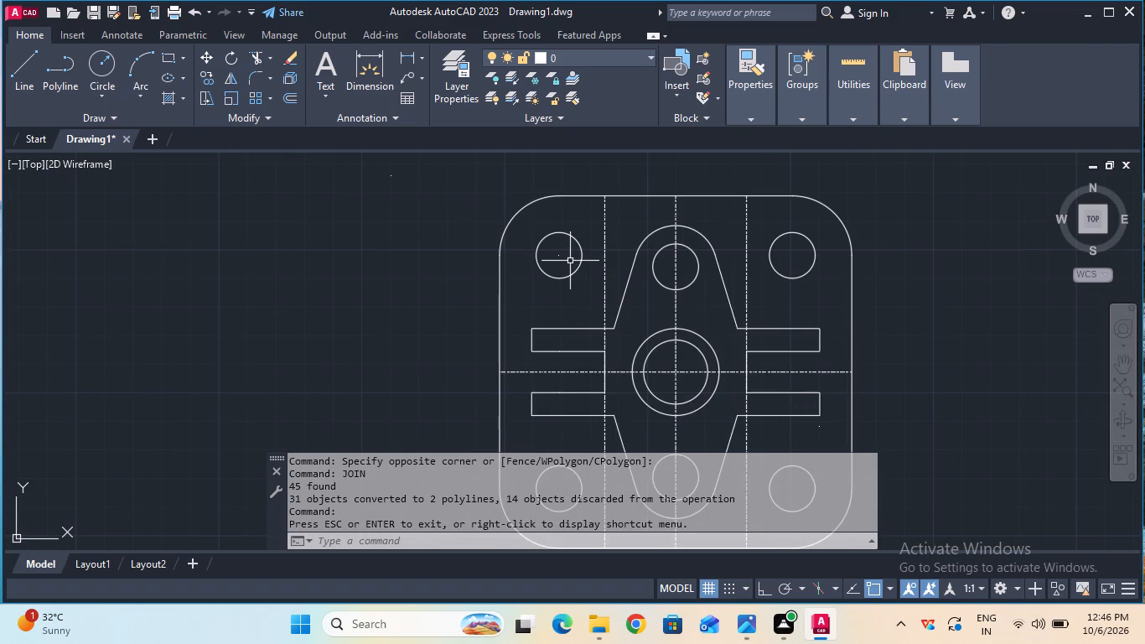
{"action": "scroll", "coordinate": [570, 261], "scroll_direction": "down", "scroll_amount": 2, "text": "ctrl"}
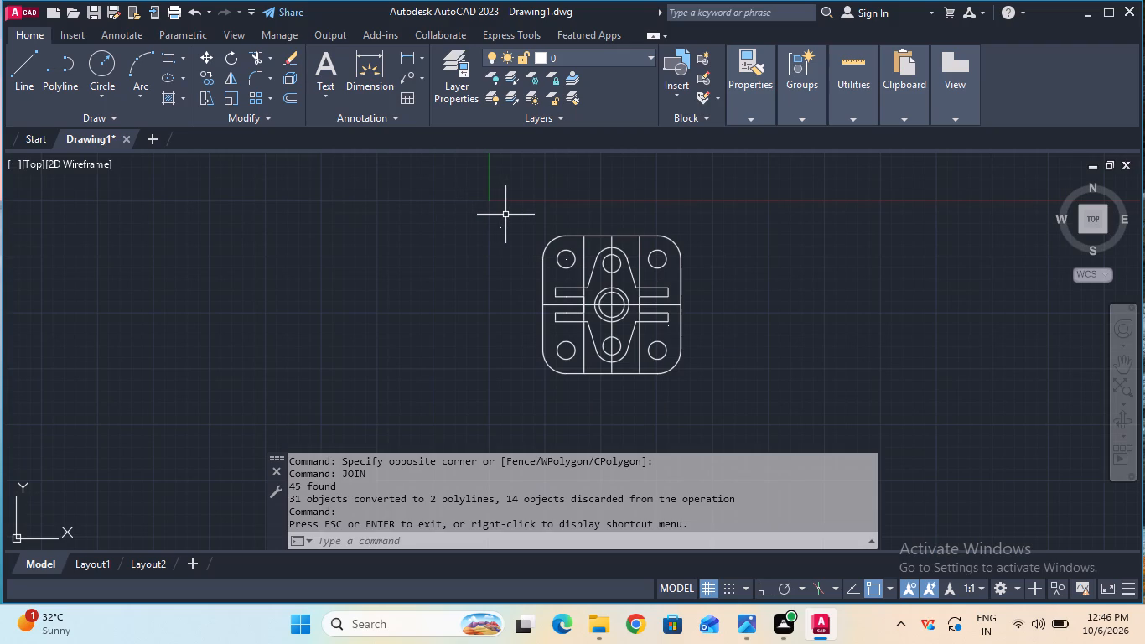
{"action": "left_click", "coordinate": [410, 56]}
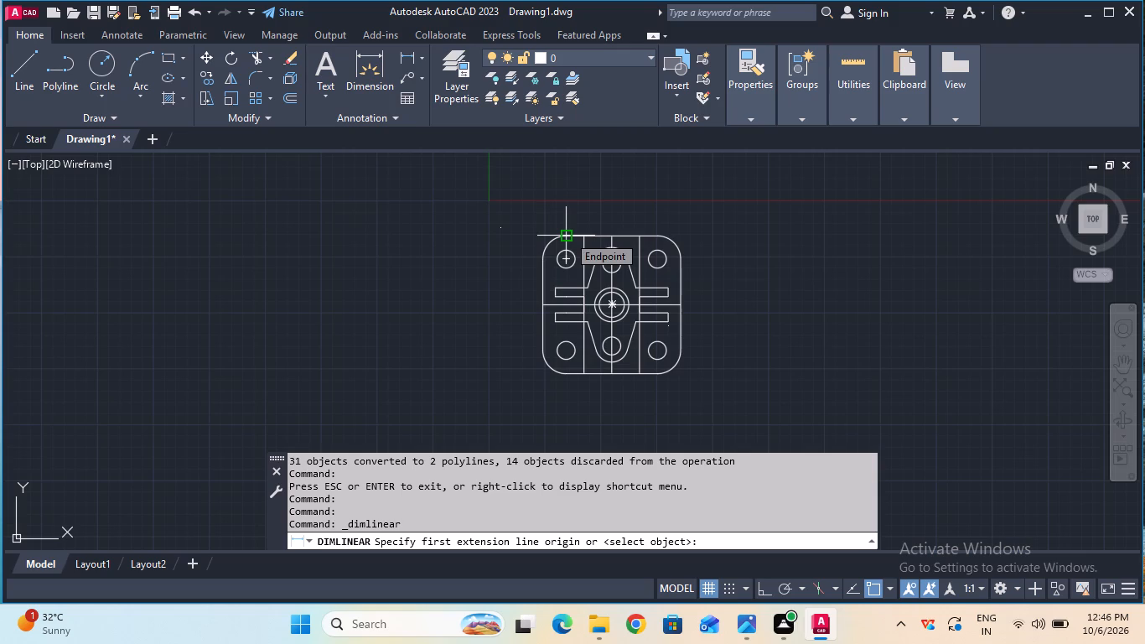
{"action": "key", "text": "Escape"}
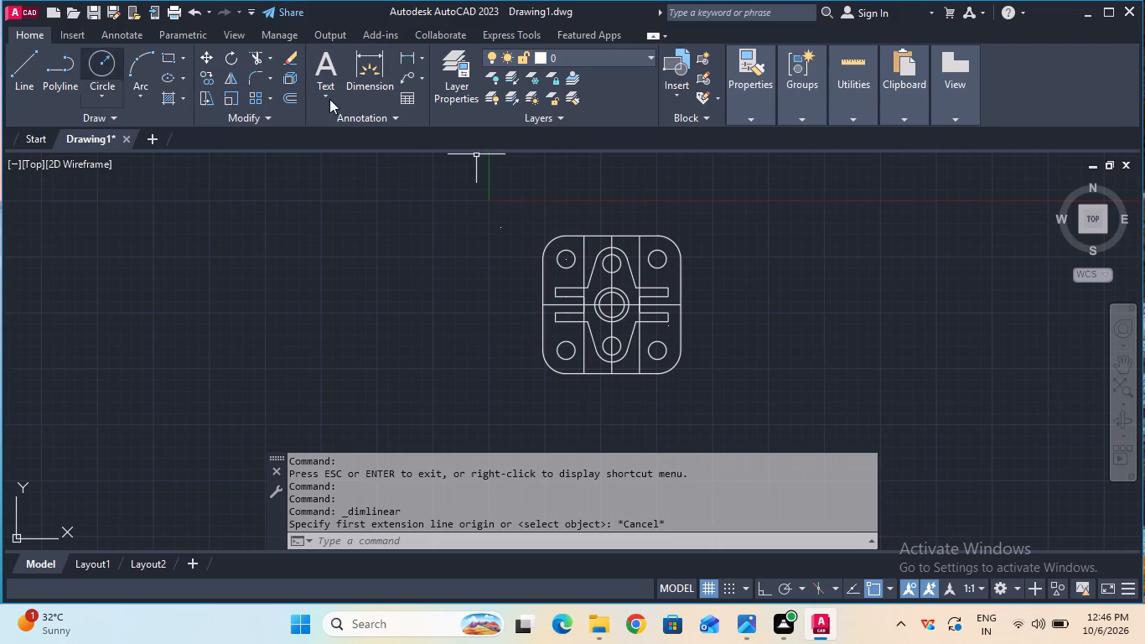
Set the current linetype to CENTER and draw a 56 mm radius circle centred on the middle concentric circles.
{"action": "left_click", "coordinate": [743, 121]}
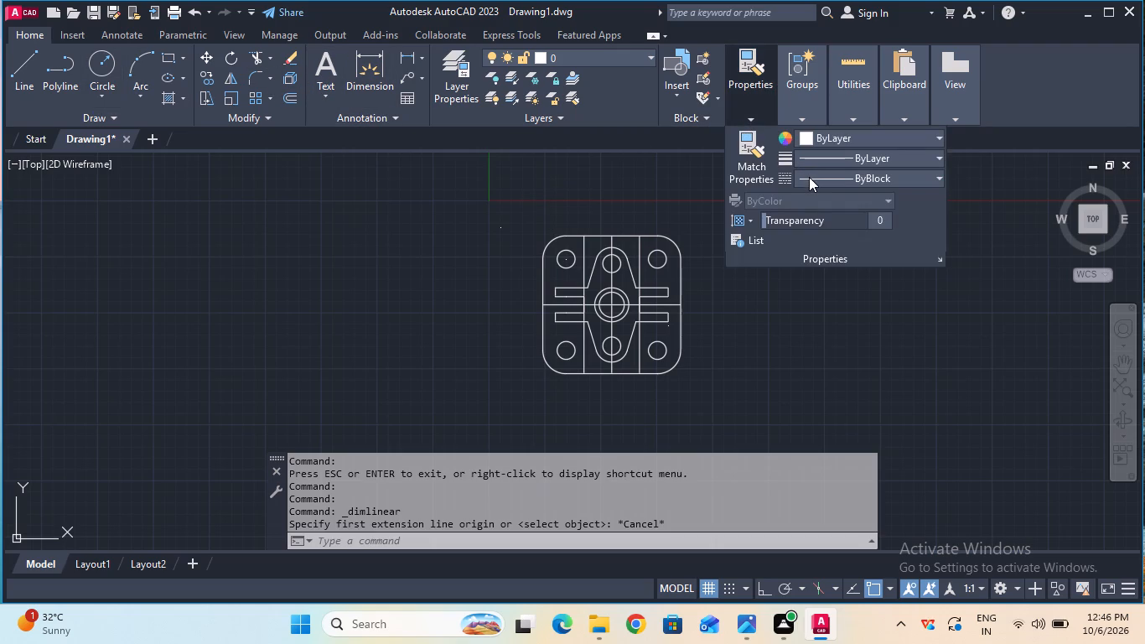
{"action": "left_click", "coordinate": [809, 177]}
{"action": "left_click", "coordinate": [836, 241]}
{"action": "left_click", "coordinate": [106, 72]}
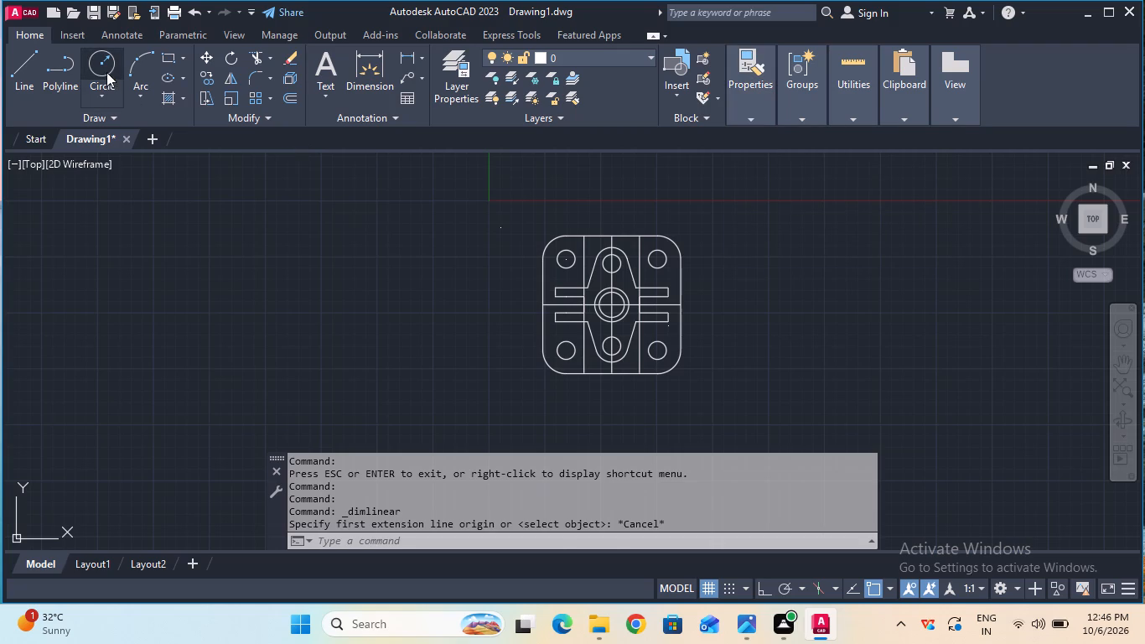
{"action": "scroll", "coordinate": [593, 290], "scroll_direction": "up", "scroll_amount": 2, "text": "ctrl"}
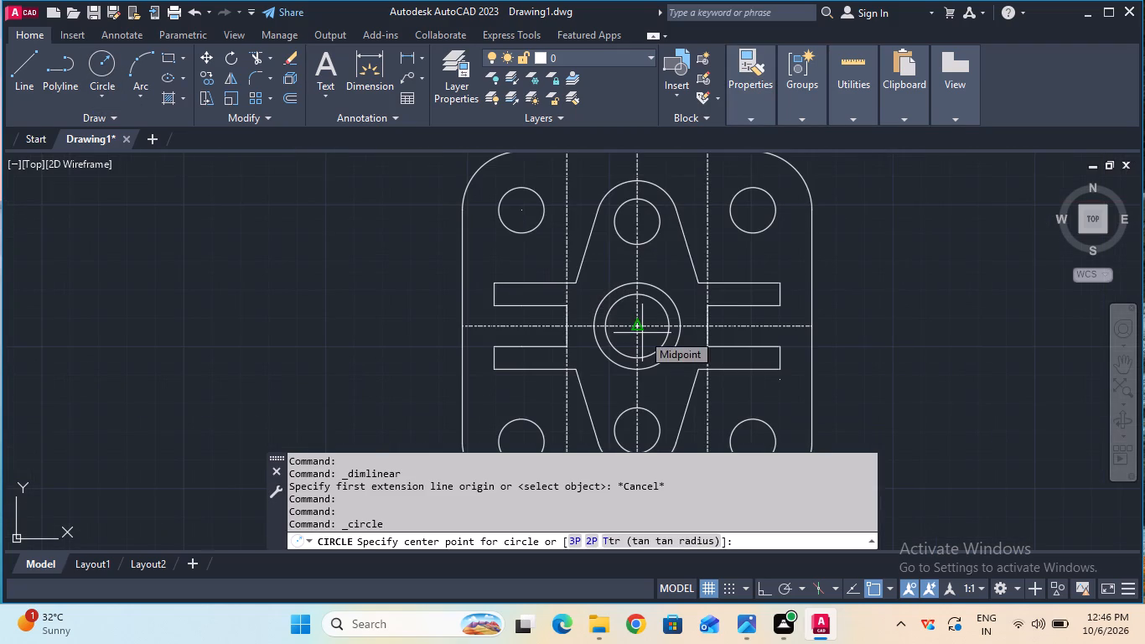
{"action": "double_click", "coordinate": [640, 329]}
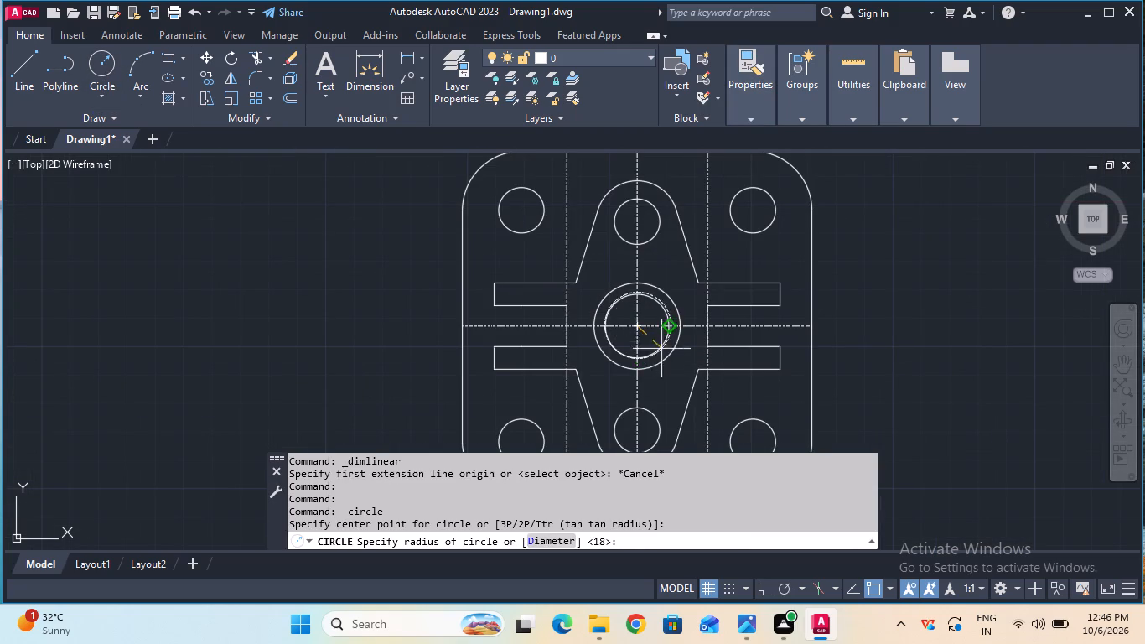
{"action": "type", "text": "56"}
{"action": "key", "text": "Return"}
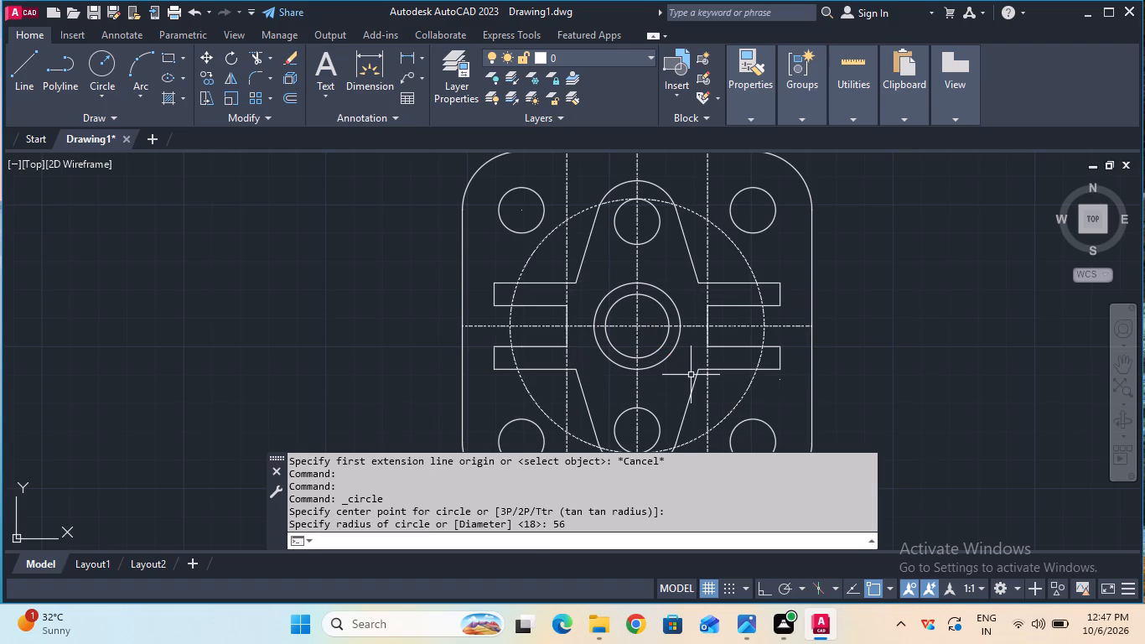
{"action": "key", "text": "Escape"}
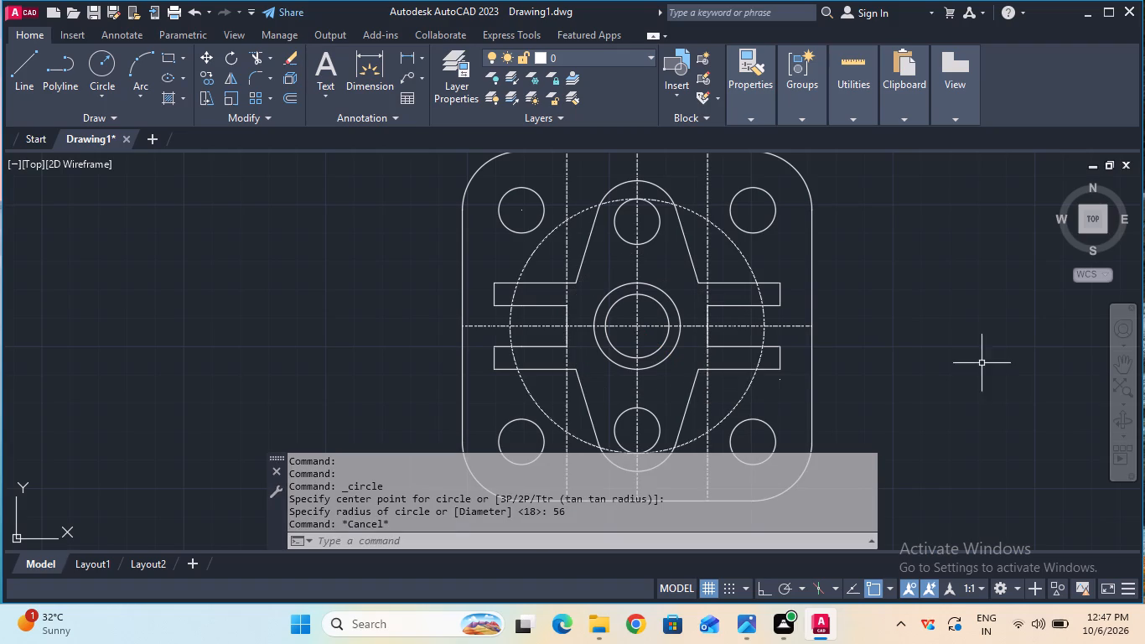
Start a line at the point where the dashed 56 mm radius circle crosses the left half of the horizontal center line.
{"action": "left_click", "coordinate": [1116, 371]}
{"action": "left_click_drag", "start_coordinate": [964, 371], "coordinate": [958, 295]}
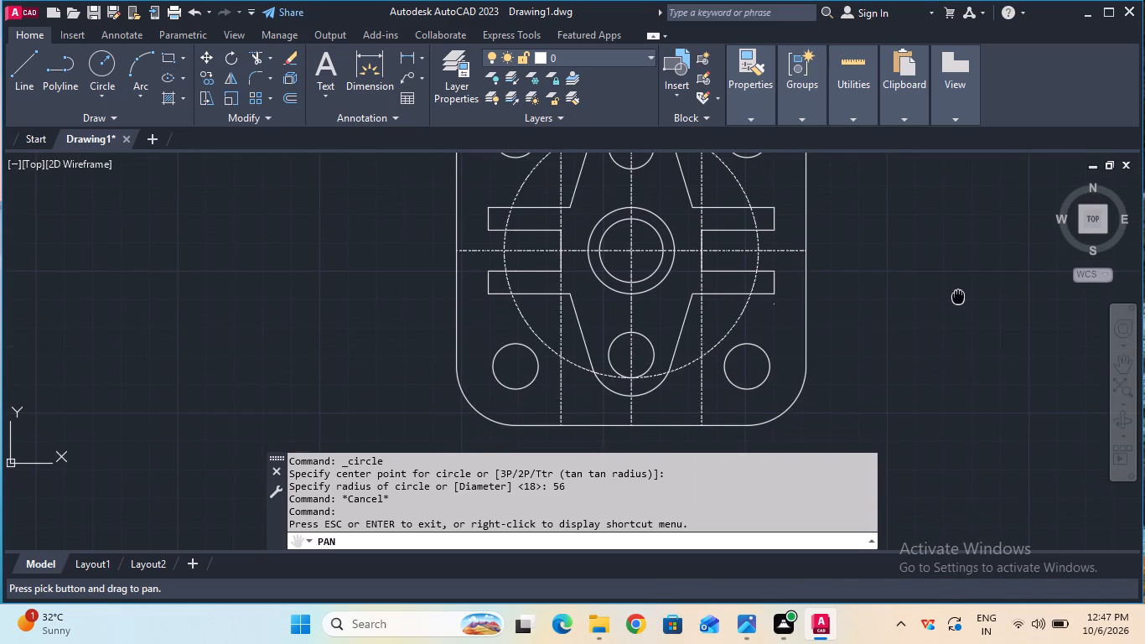
{"action": "key", "text": "Escape"}
{"action": "left_click", "coordinate": [1120, 363]}
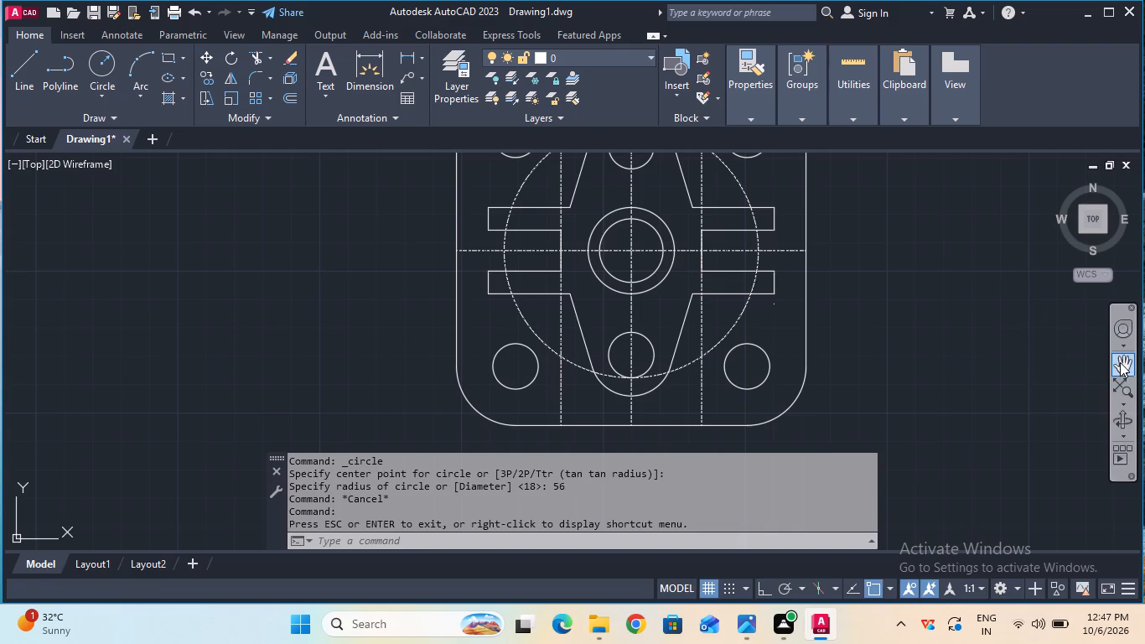
{"action": "left_click_drag", "start_coordinate": [832, 236], "coordinate": [868, 440]}
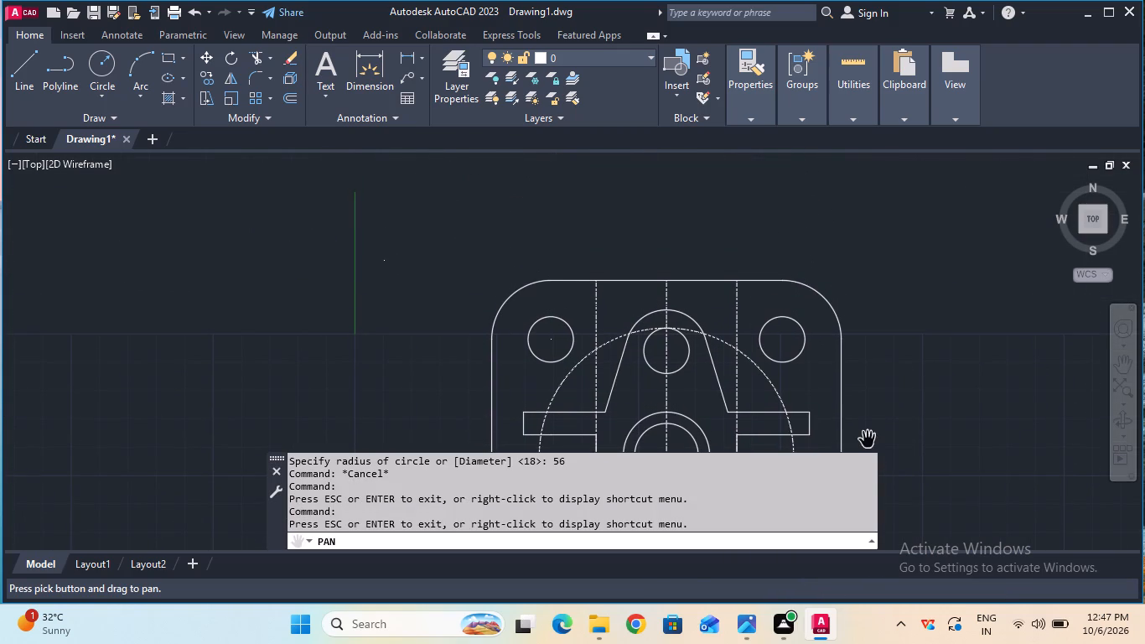
{"action": "key", "text": "Escape"}
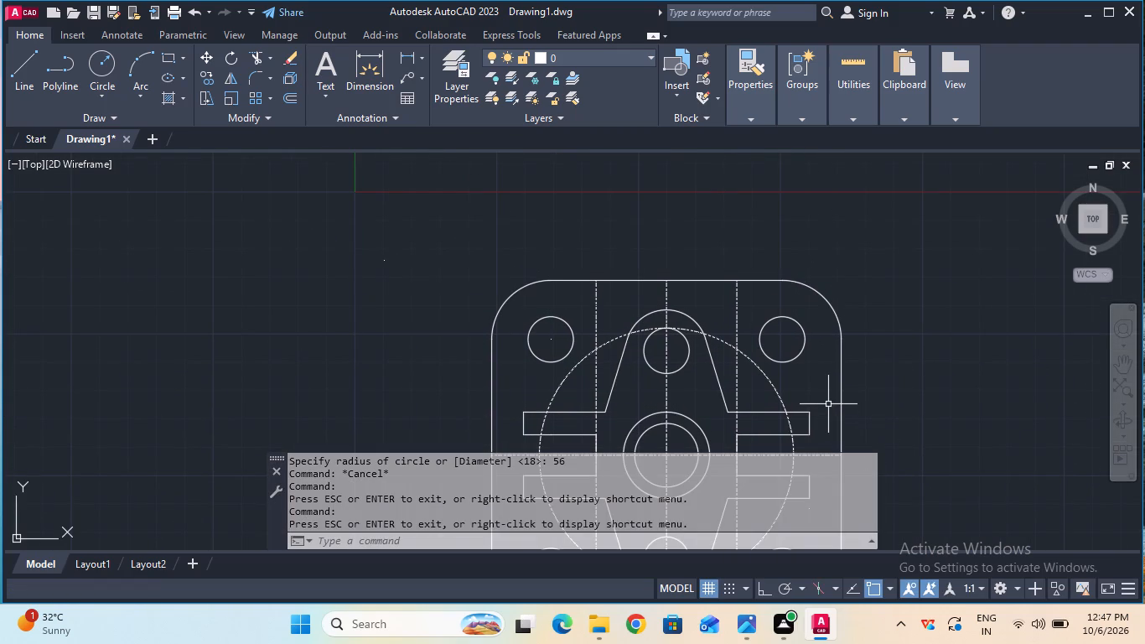
{"action": "scroll", "coordinate": [829, 404], "scroll_direction": "down", "scroll_amount": 1, "text": "ctrl"}
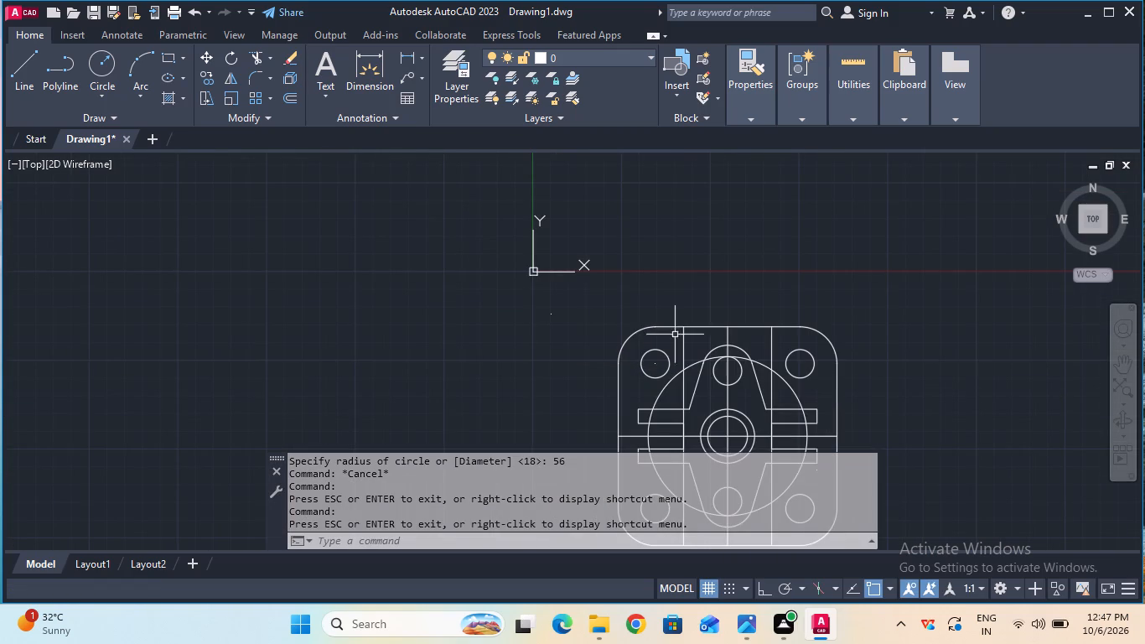
{"action": "left_click", "coordinate": [18, 83]}
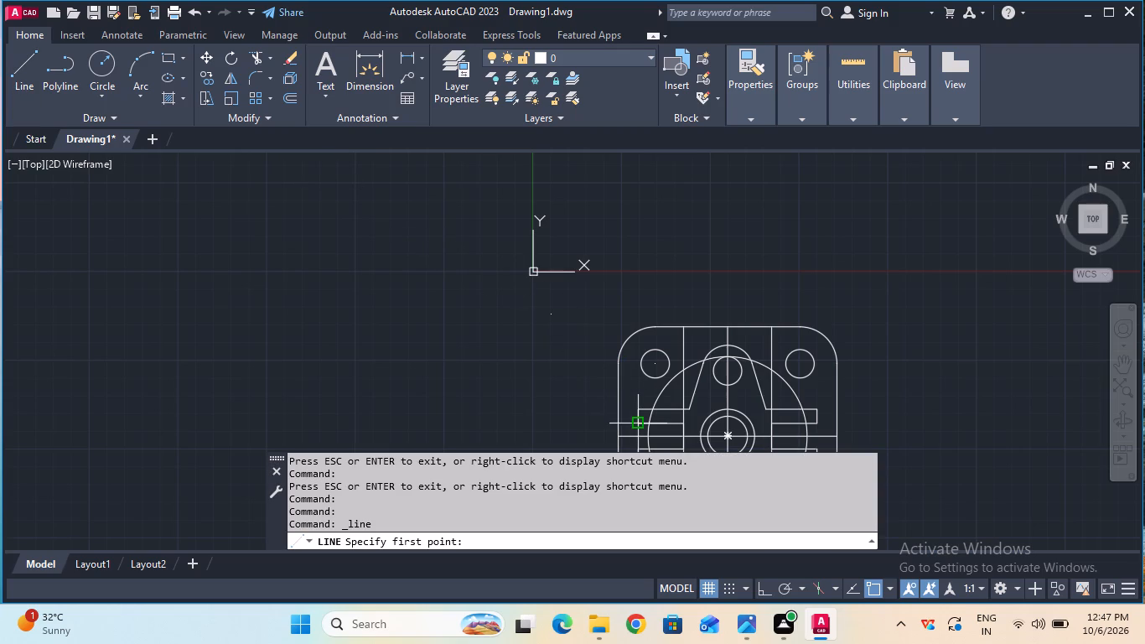
{"action": "left_click", "coordinate": [645, 438]}
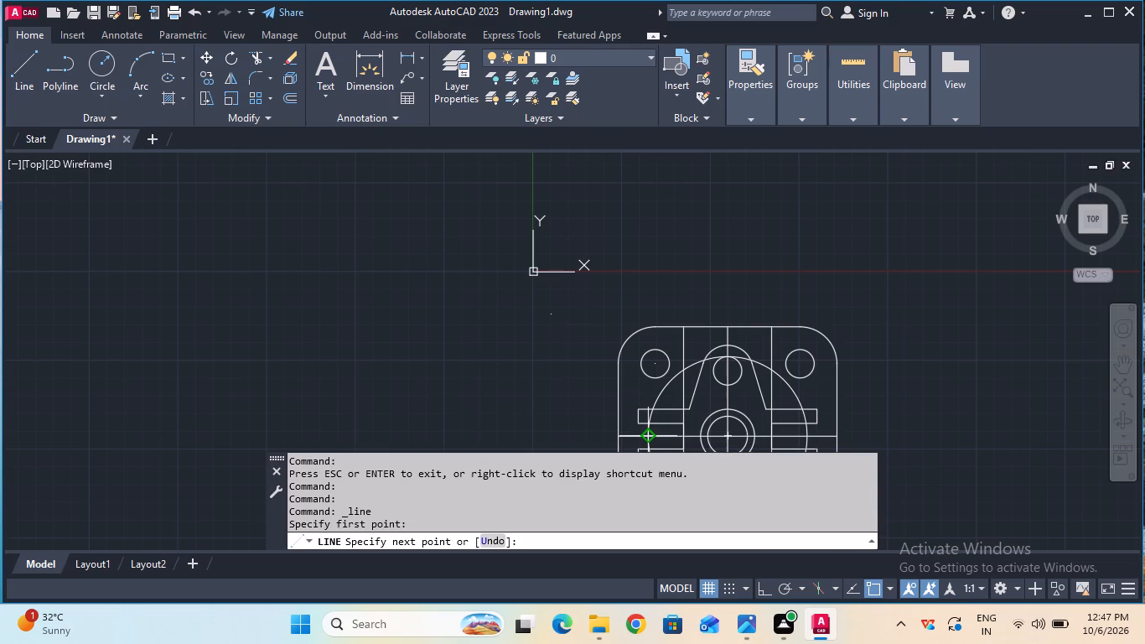
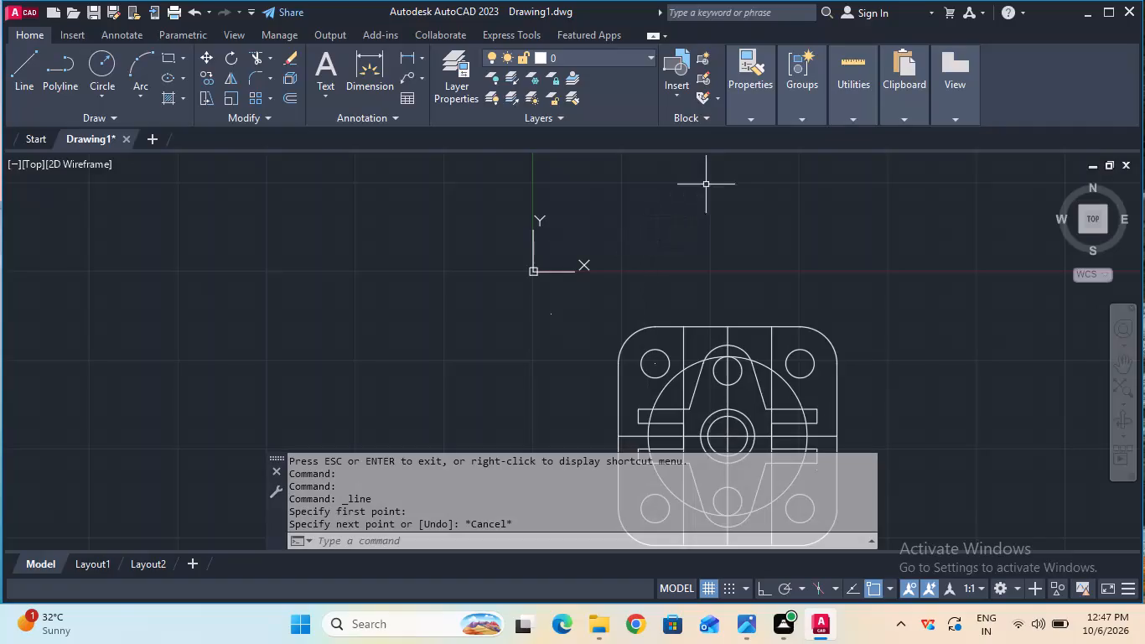
With linetype CENTER and Ortho on, draw a vertical line about 123 mm upward from the 56 mm radius circle's left crossing with the horizontal center line.
{"action": "left_click", "coordinate": [752, 113]}
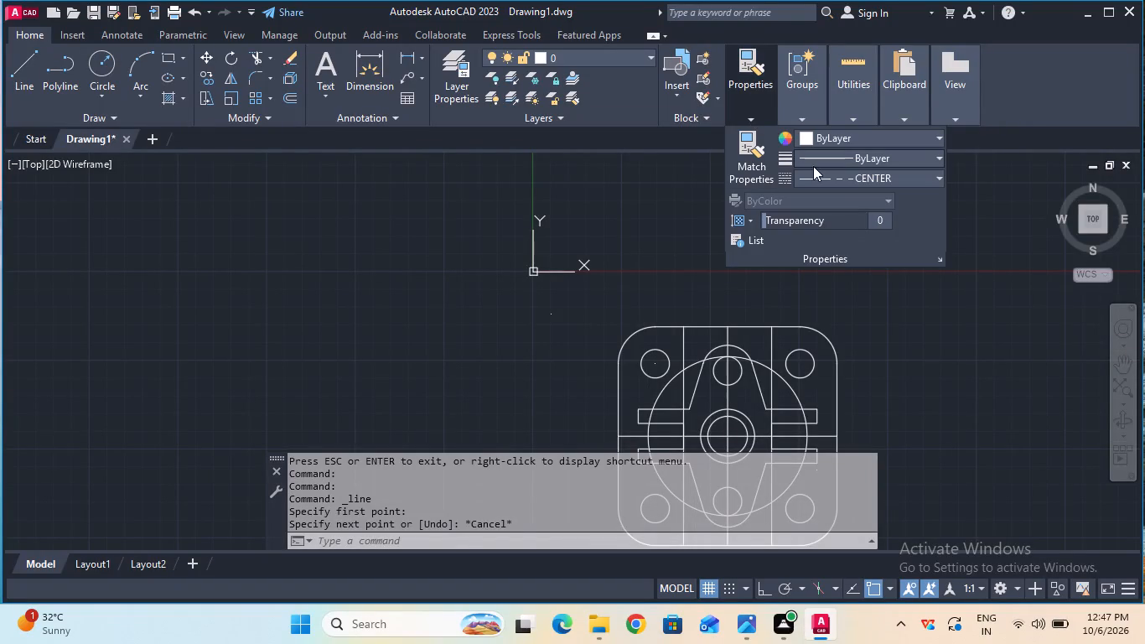
{"action": "left_click", "coordinate": [817, 169]}
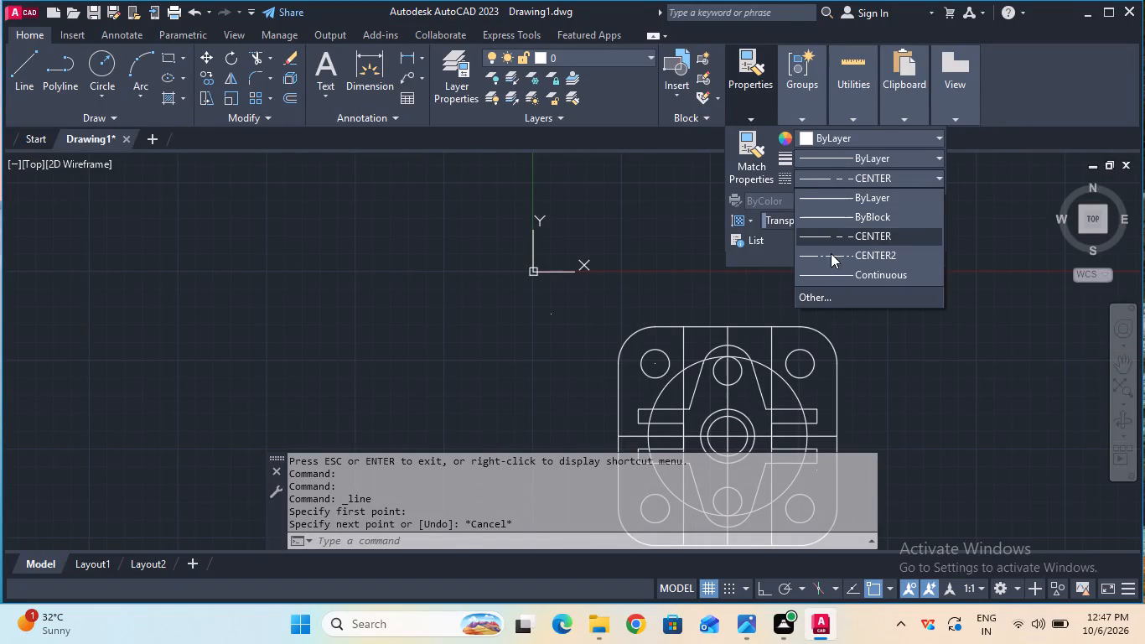
{"action": "left_click", "coordinate": [831, 239]}
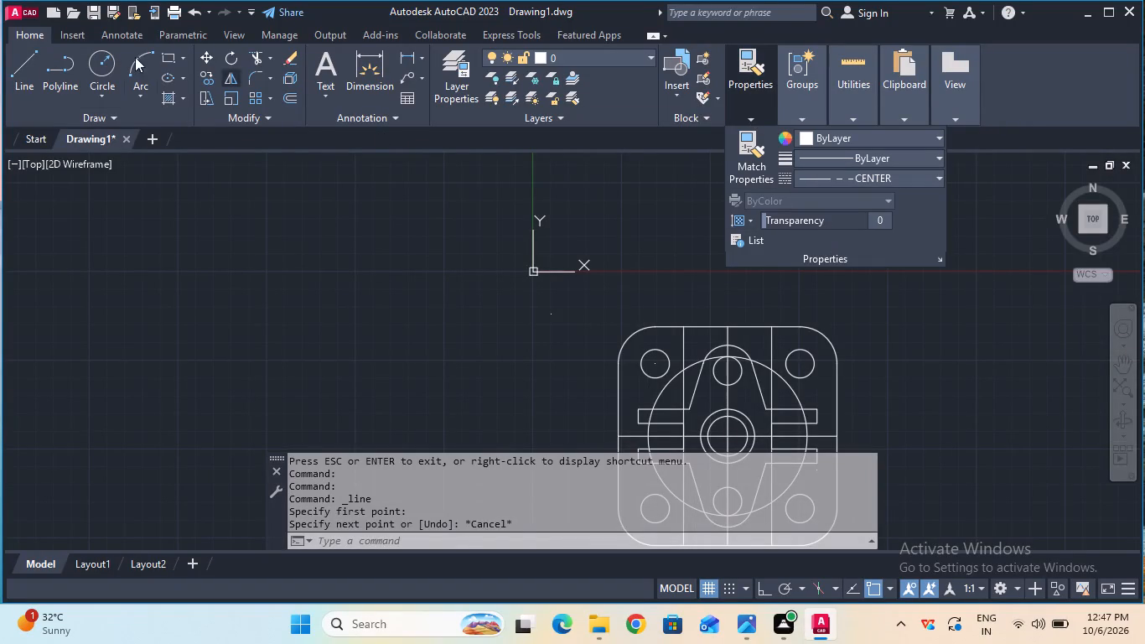
{"action": "double_click", "coordinate": [38, 57]}
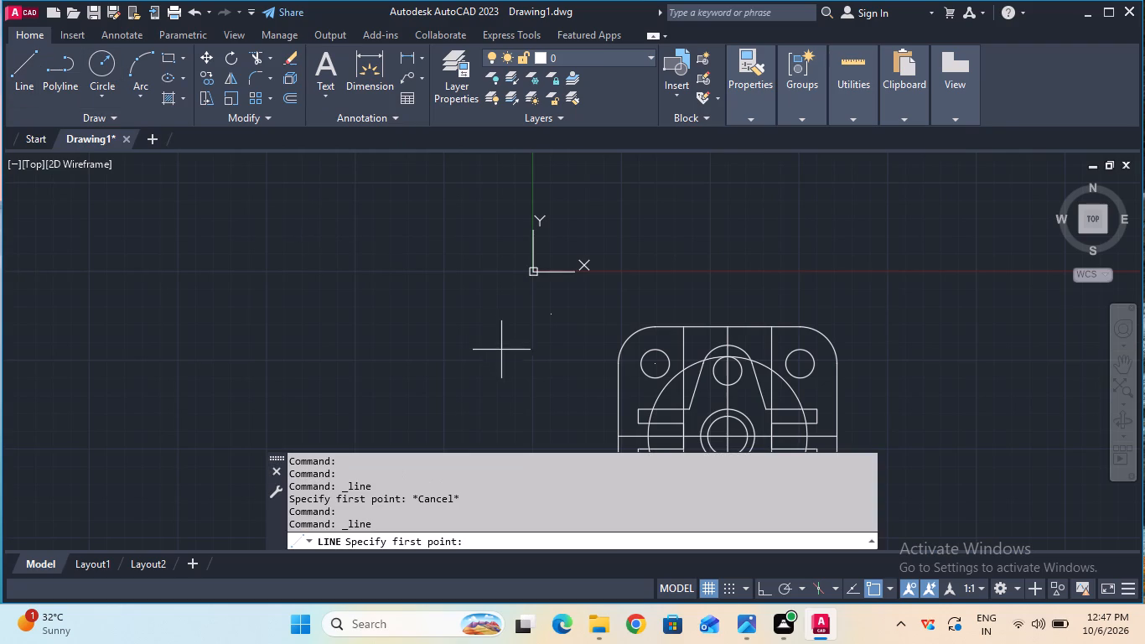
{"action": "left_click", "coordinate": [649, 432]}
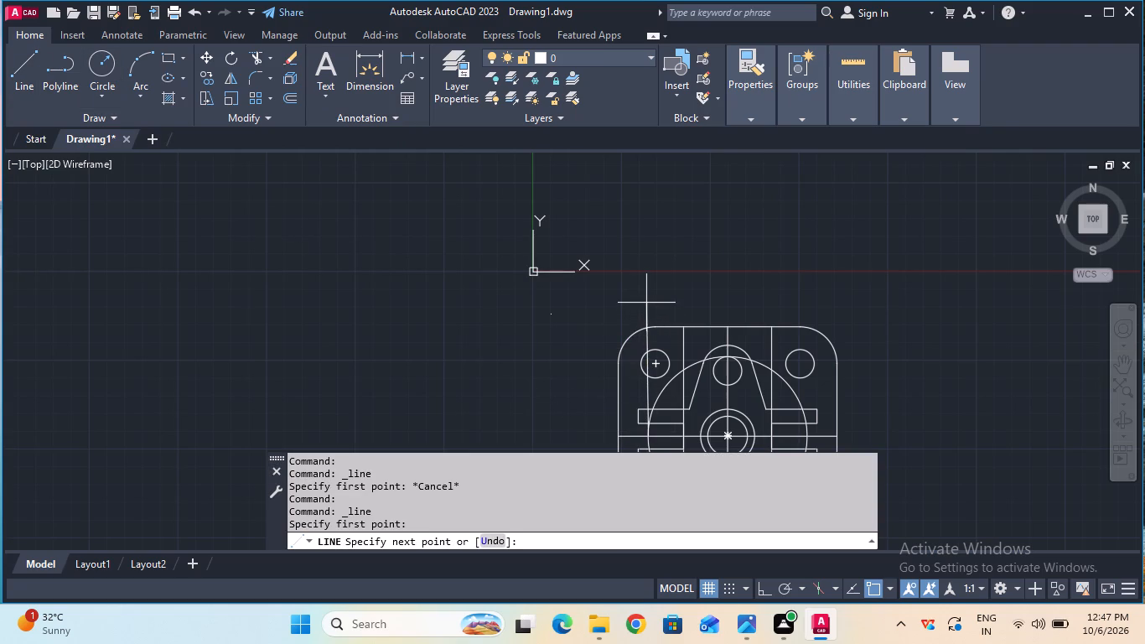
{"action": "key", "text": "F8"}
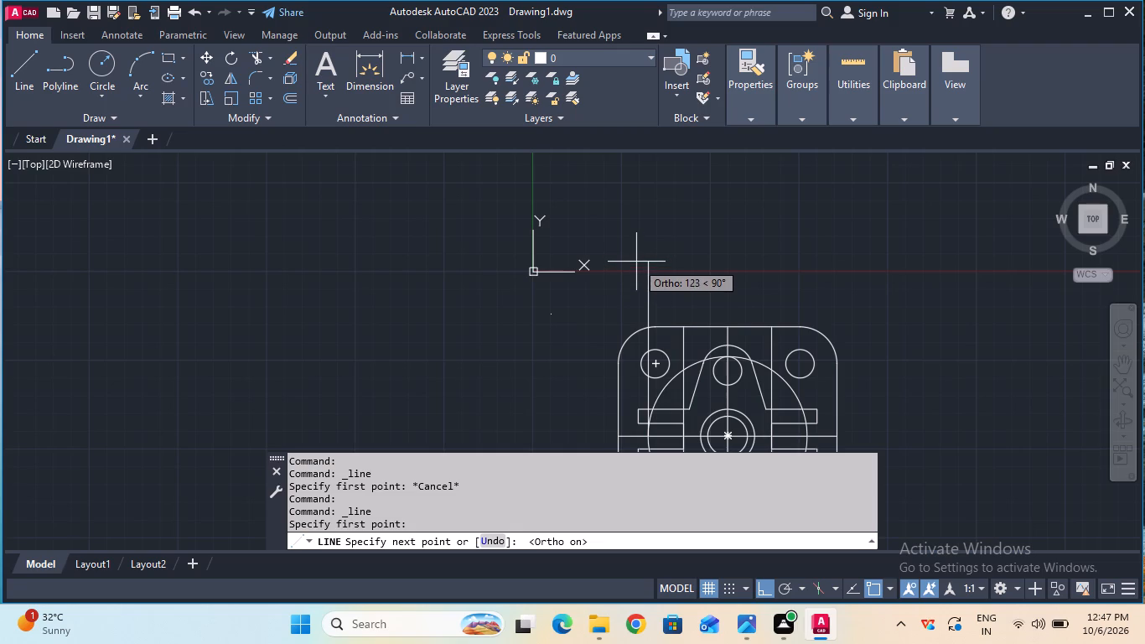
{"action": "left_click", "coordinate": [636, 262]}
{"action": "key", "text": "Escape"}
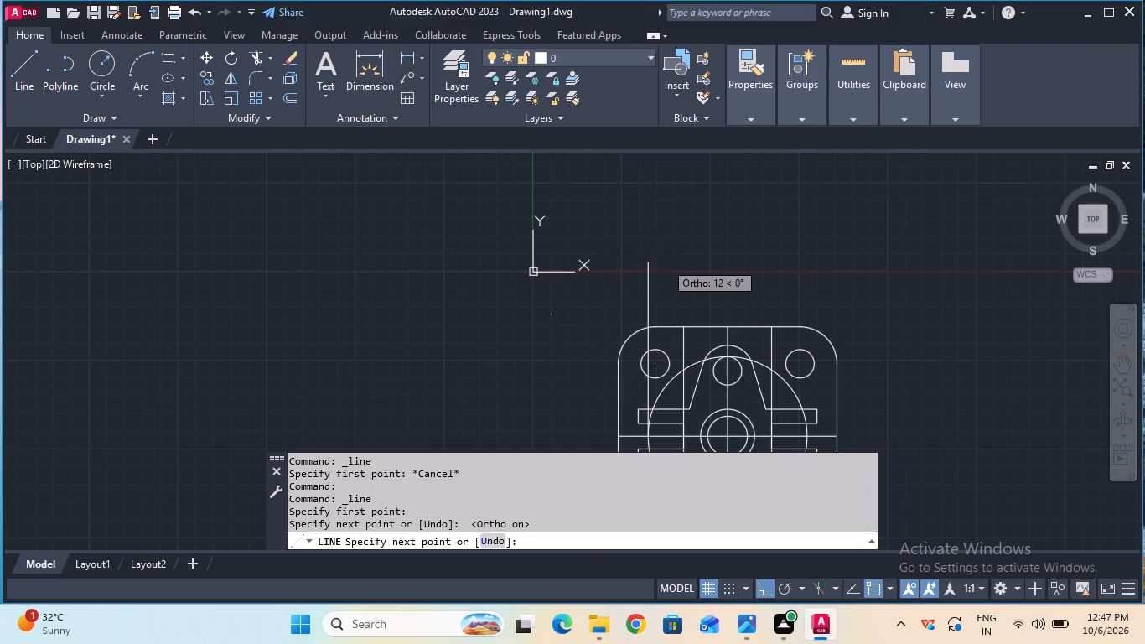
{"action": "scroll", "coordinate": [670, 264], "scroll_direction": "up", "scroll_amount": 2, "text": "ctrl"}
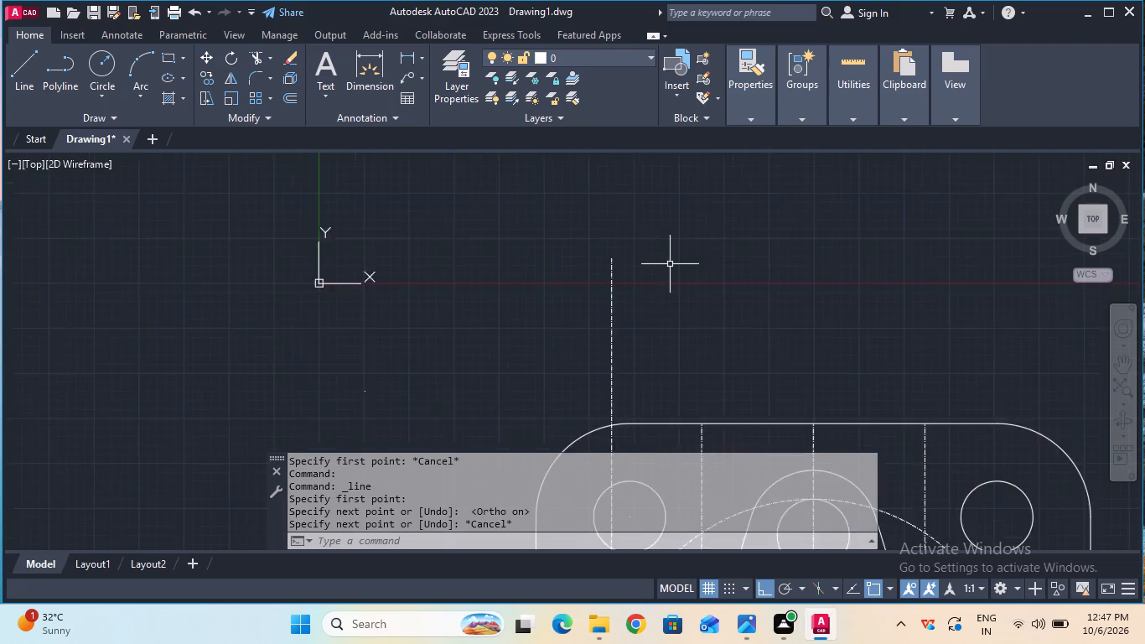
{"action": "scroll", "coordinate": [670, 264], "scroll_direction": "up", "scroll_amount": 1, "text": "ctrl"}
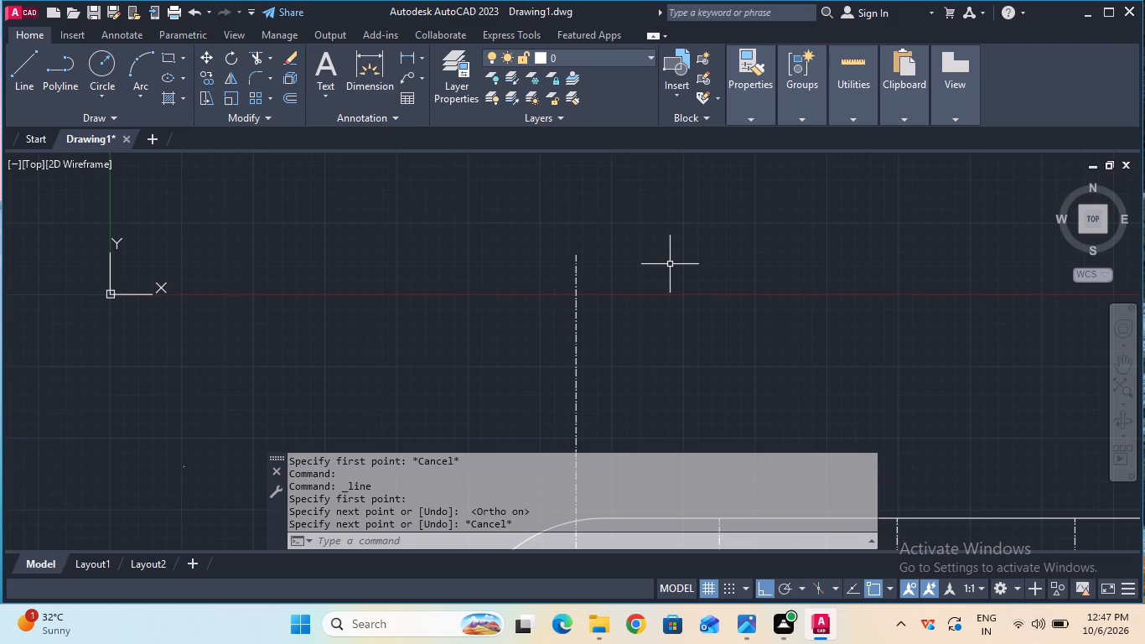
{"action": "scroll", "coordinate": [670, 264], "scroll_direction": "down", "scroll_amount": 2, "text": "ctrl"}
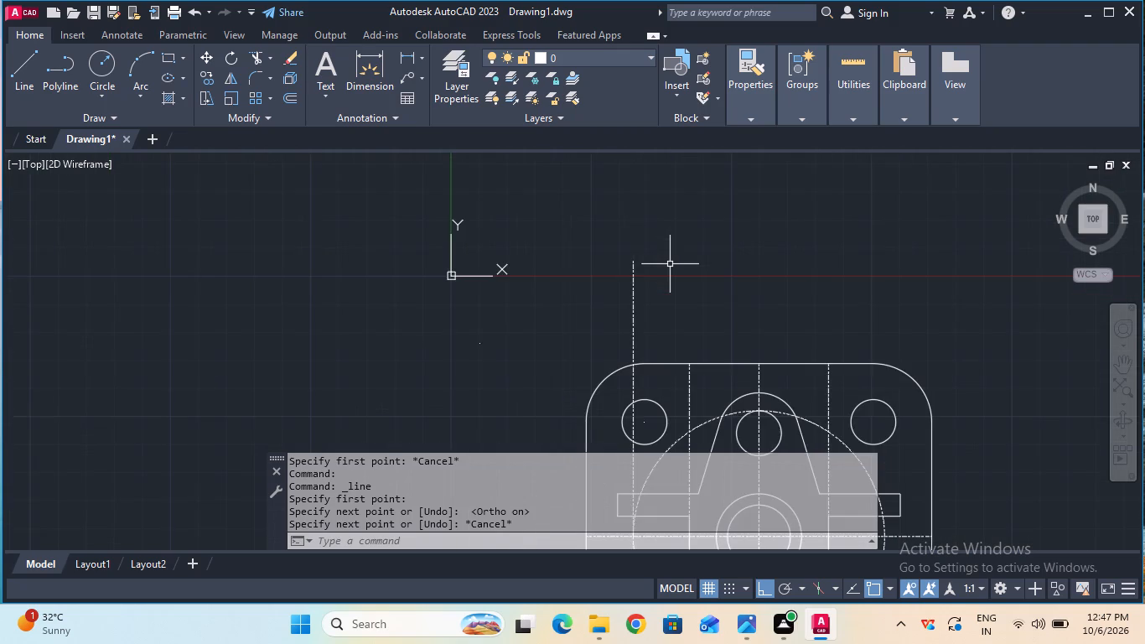
{"action": "scroll", "coordinate": [670, 264], "scroll_direction": "down", "scroll_amount": 2, "text": "ctrl"}
{"action": "scroll", "coordinate": [670, 264], "scroll_direction": "up", "scroll_amount": 2, "text": "ctrl"}
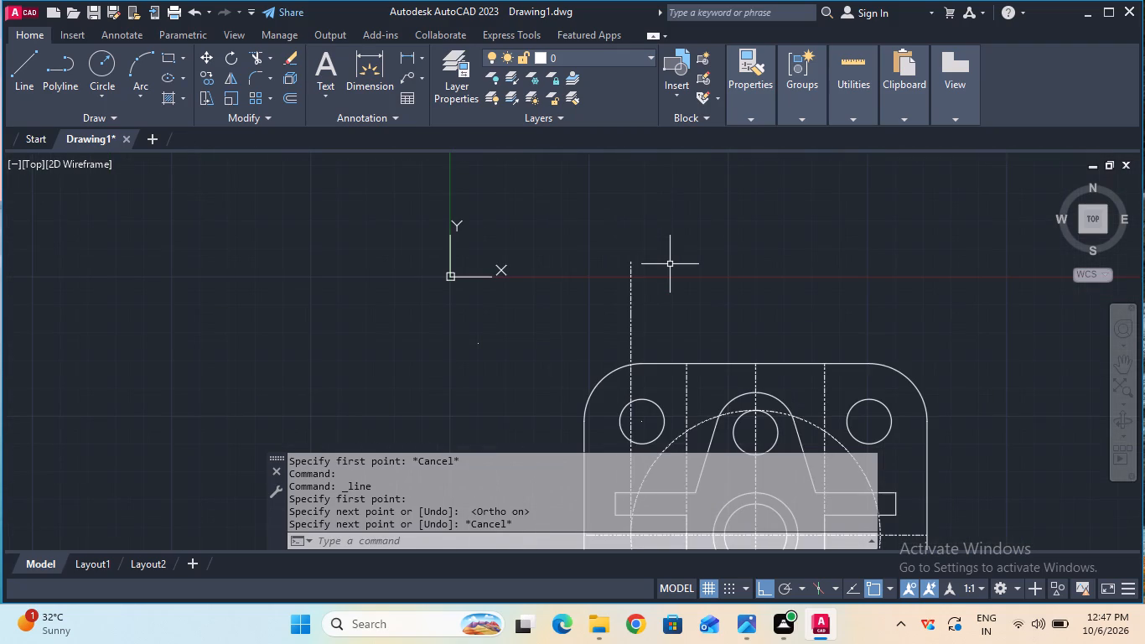
{"action": "key", "text": "Escape"}
Set the current lineweight and linetype to ByBlock and draw a 112 mm horizontal line rightward from the vertical projection line's upper end.
{"action": "left_click", "coordinate": [759, 106]}
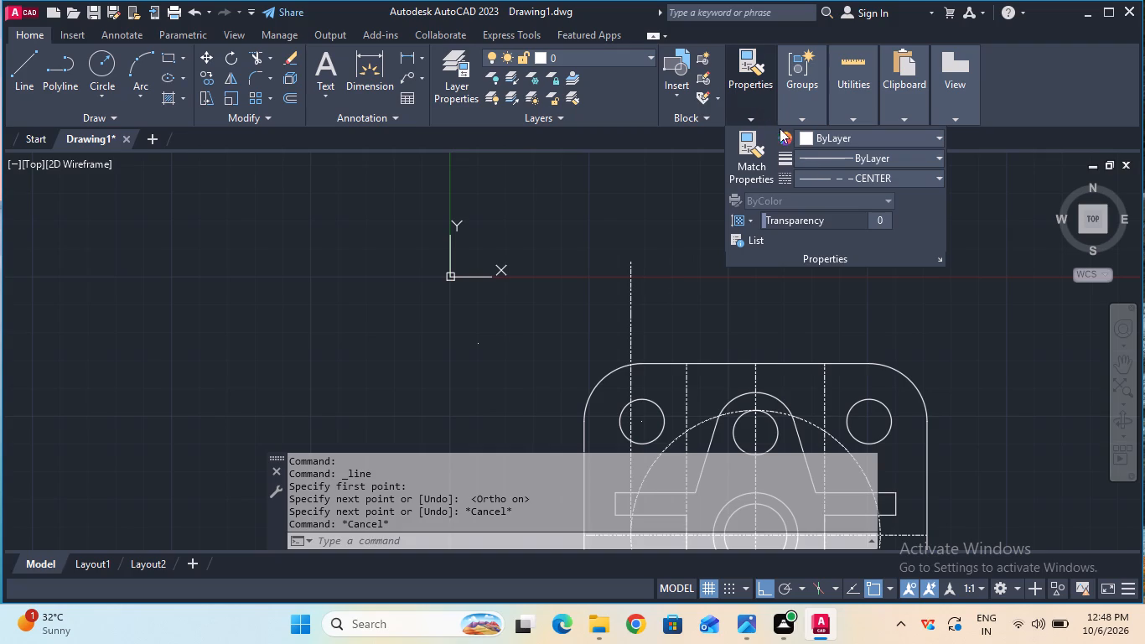
{"action": "left_click", "coordinate": [813, 168]}
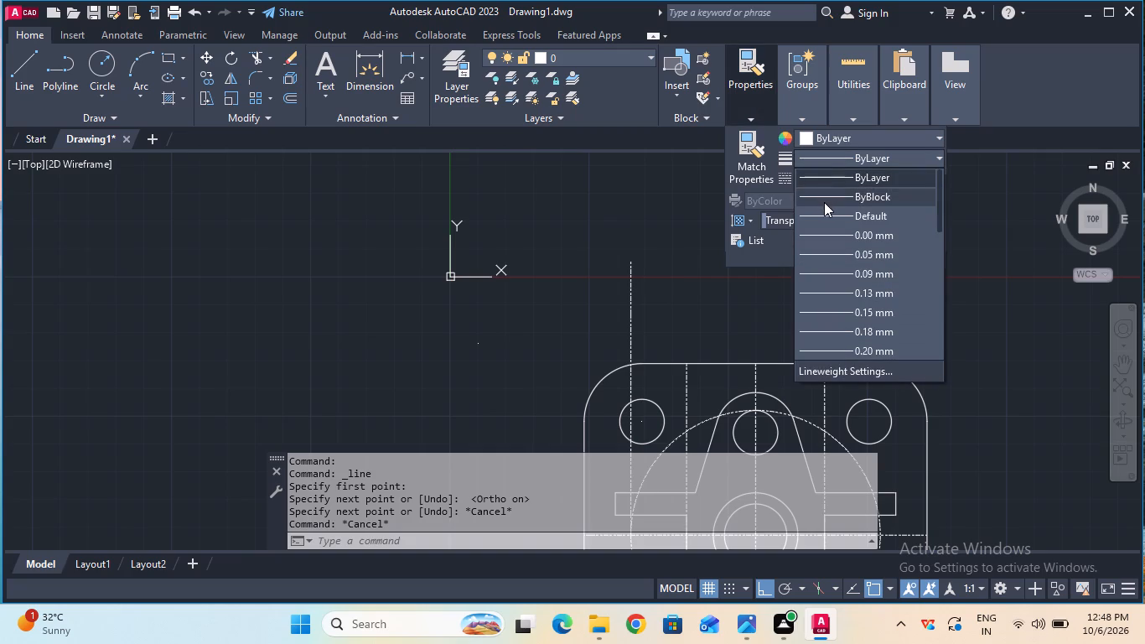
{"action": "left_click", "coordinate": [824, 202]}
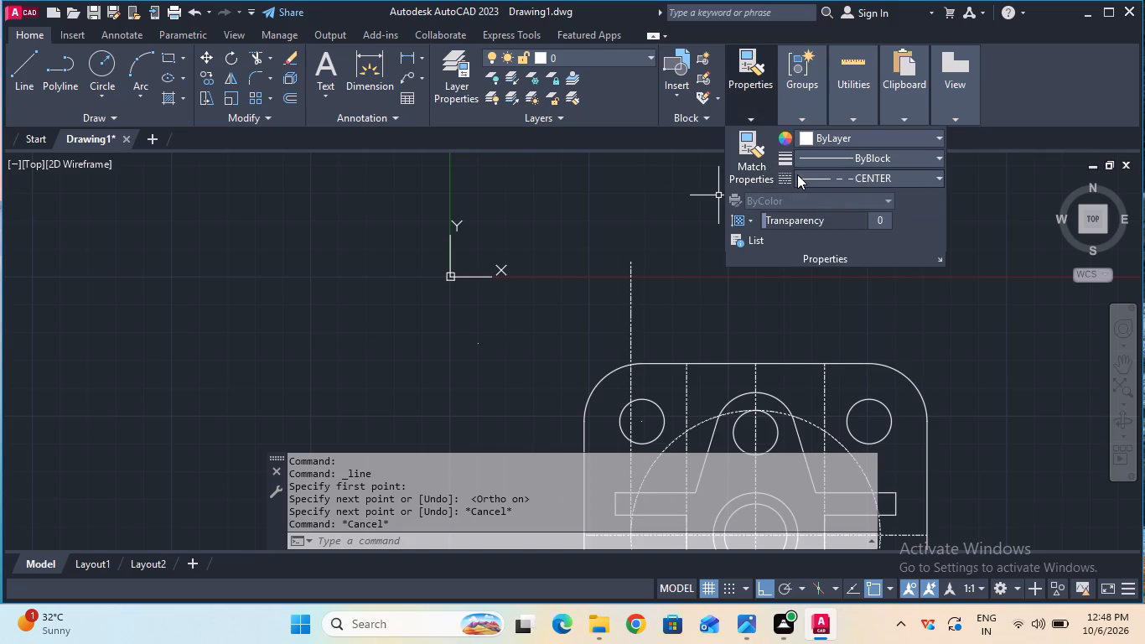
{"action": "left_click", "coordinate": [797, 174]}
{"action": "left_click", "coordinate": [826, 209]}
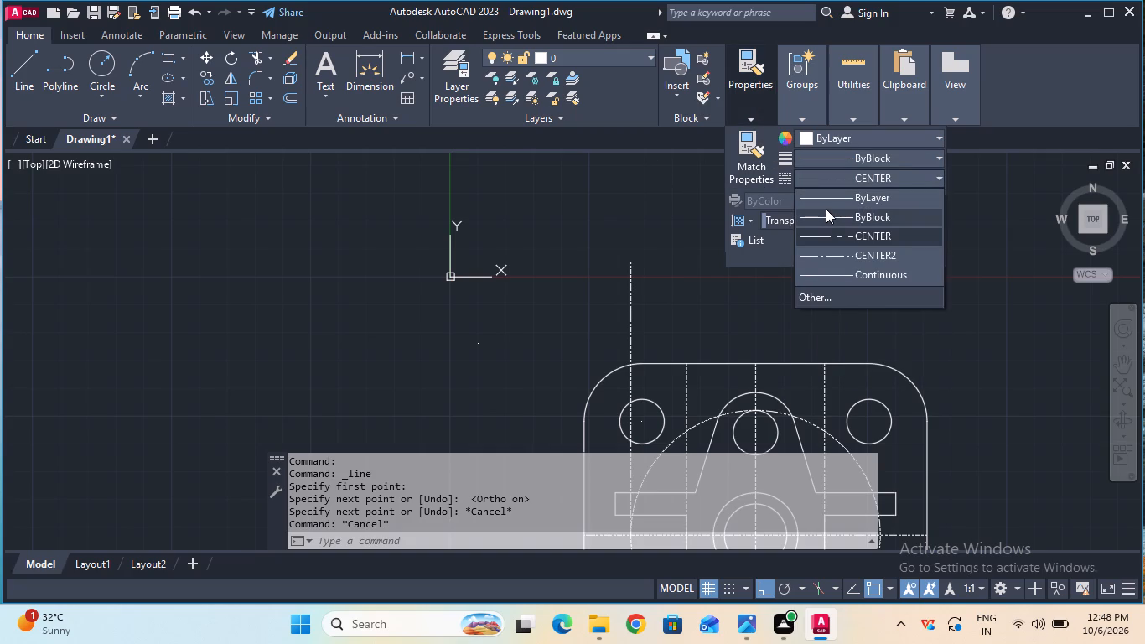
{"action": "left_click", "coordinate": [28, 62]}
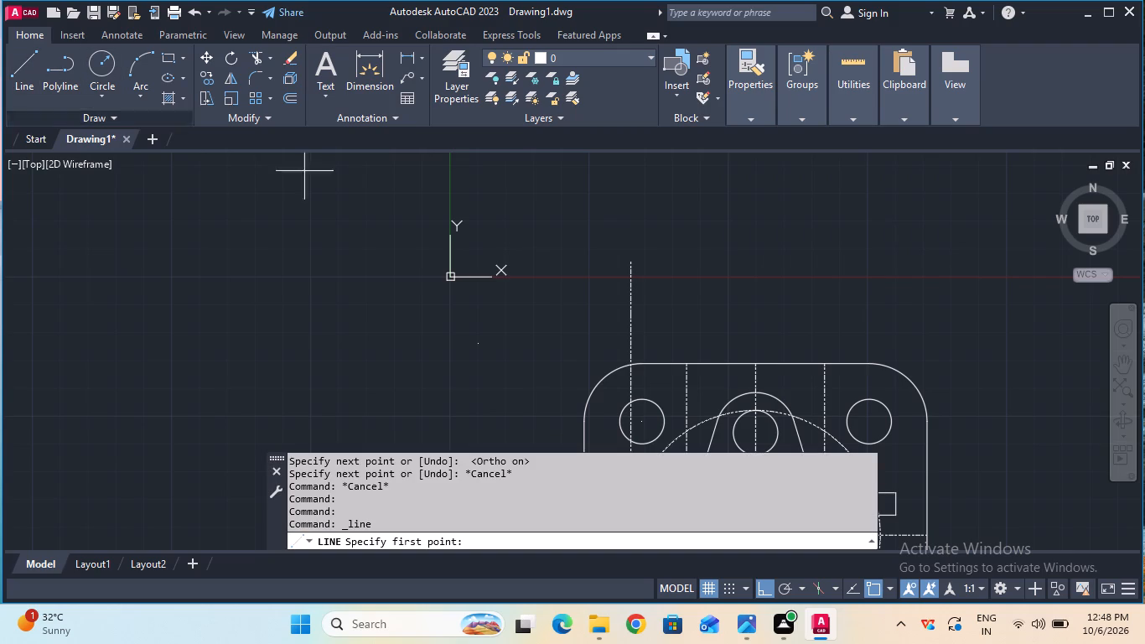
{"action": "left_click", "coordinate": [631, 258]}
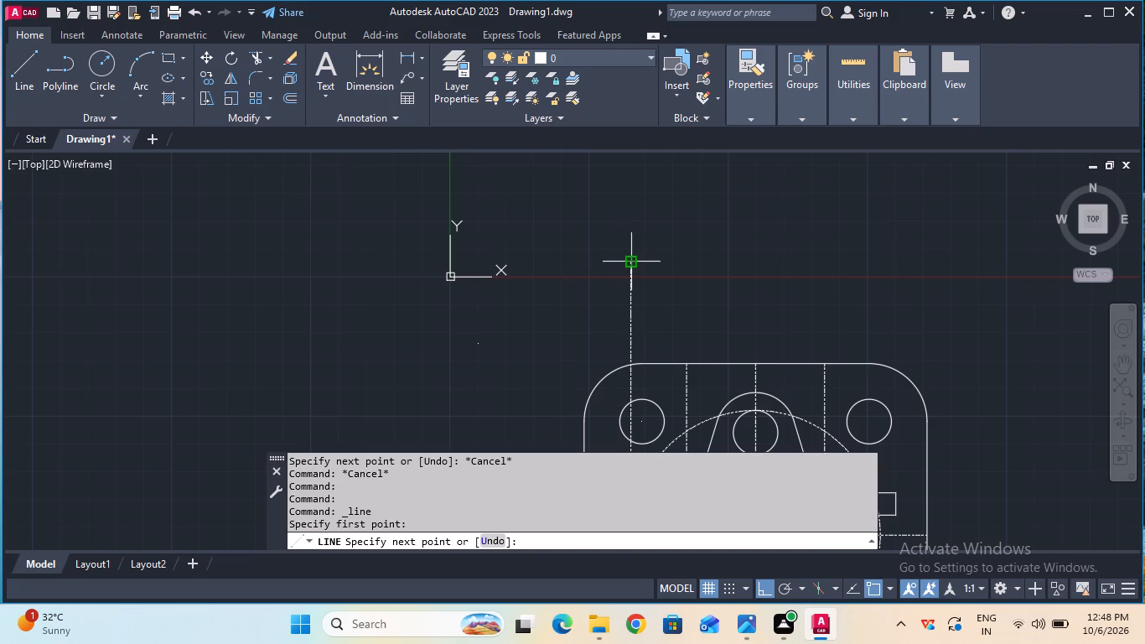
{"action": "type", "text": "112"}
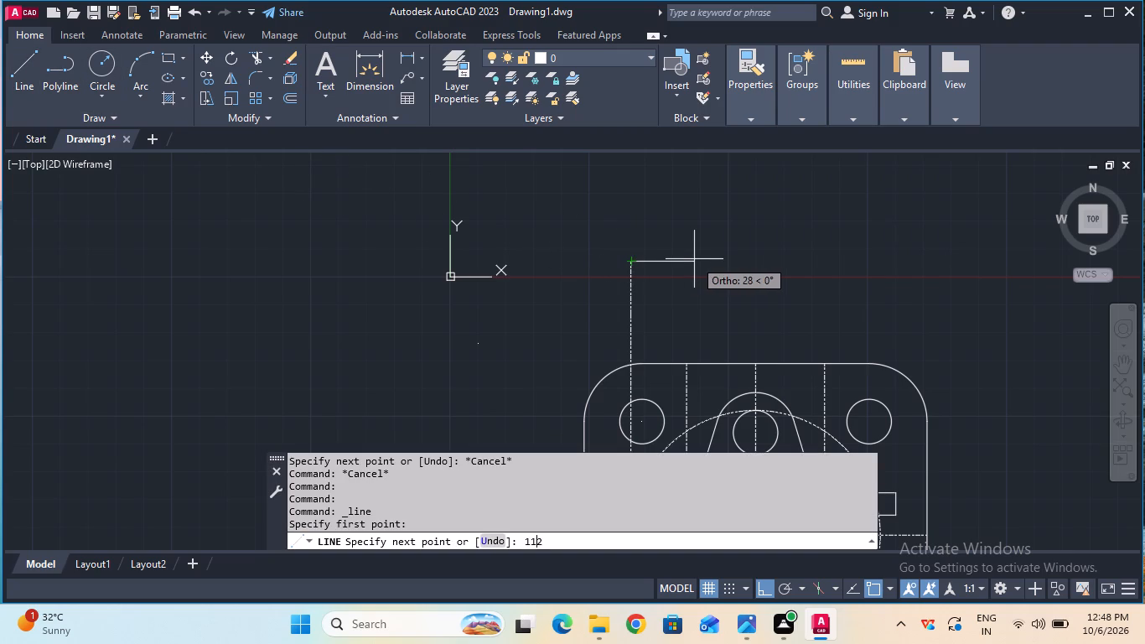
{"action": "key", "text": "Return"}
{"action": "key", "text": "Escape"}
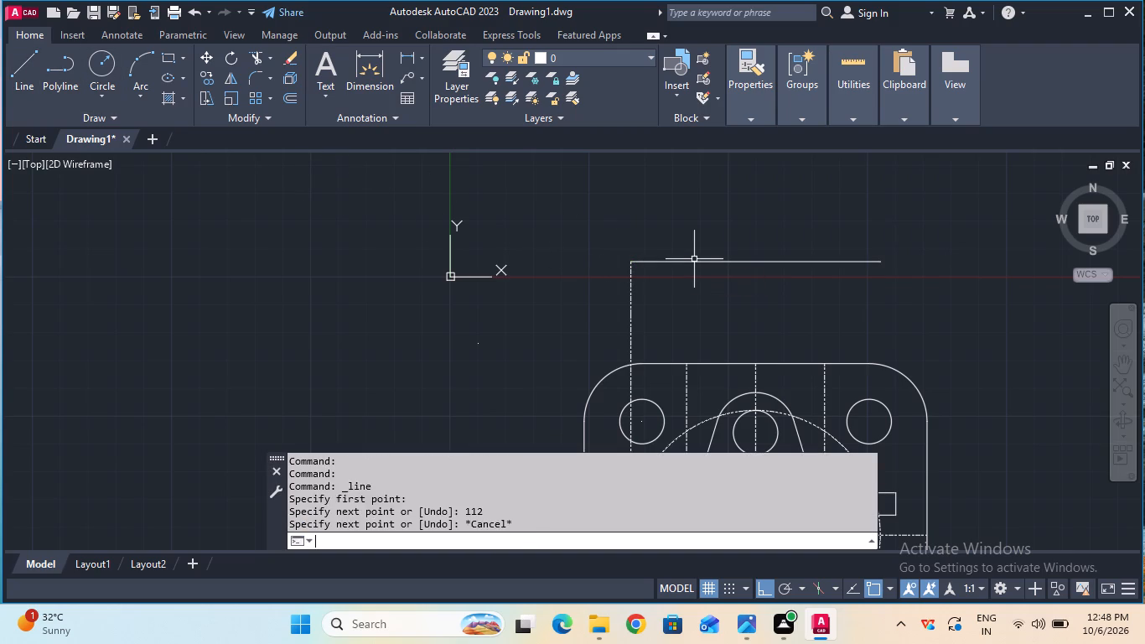
Erase the vertical dashed projection line below the start of the 112 mm line.
{"action": "left_click", "coordinate": [282, 54]}
{"action": "left_click_drag", "start_coordinate": [282, 54], "coordinate": [415, 245]}
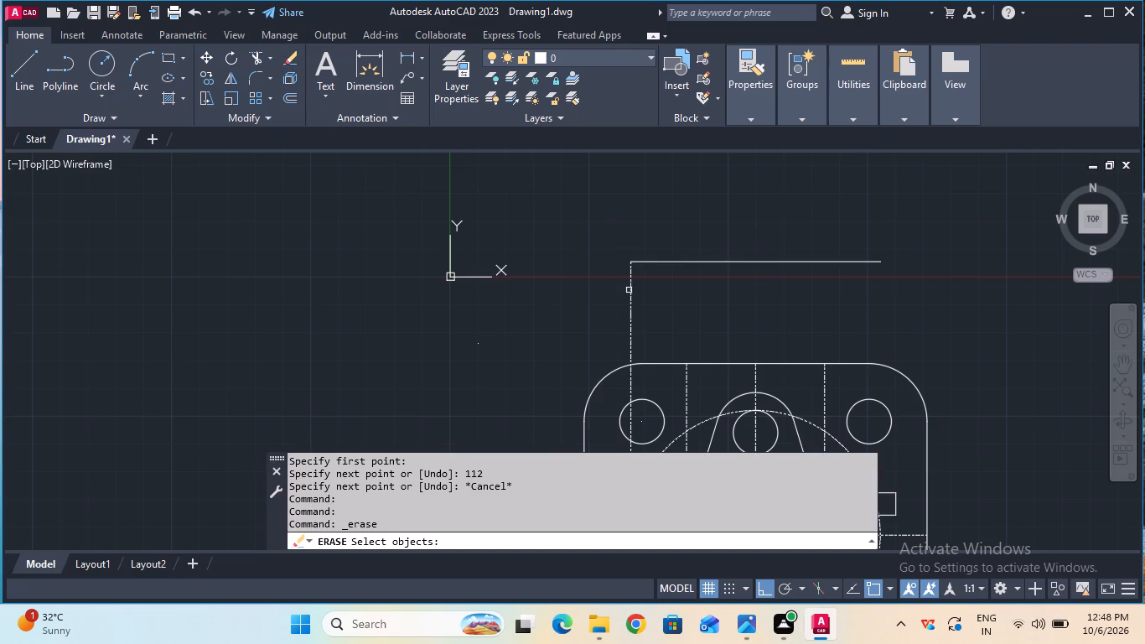
{"action": "left_click", "coordinate": [630, 290]}
{"action": "key", "text": "Return"}
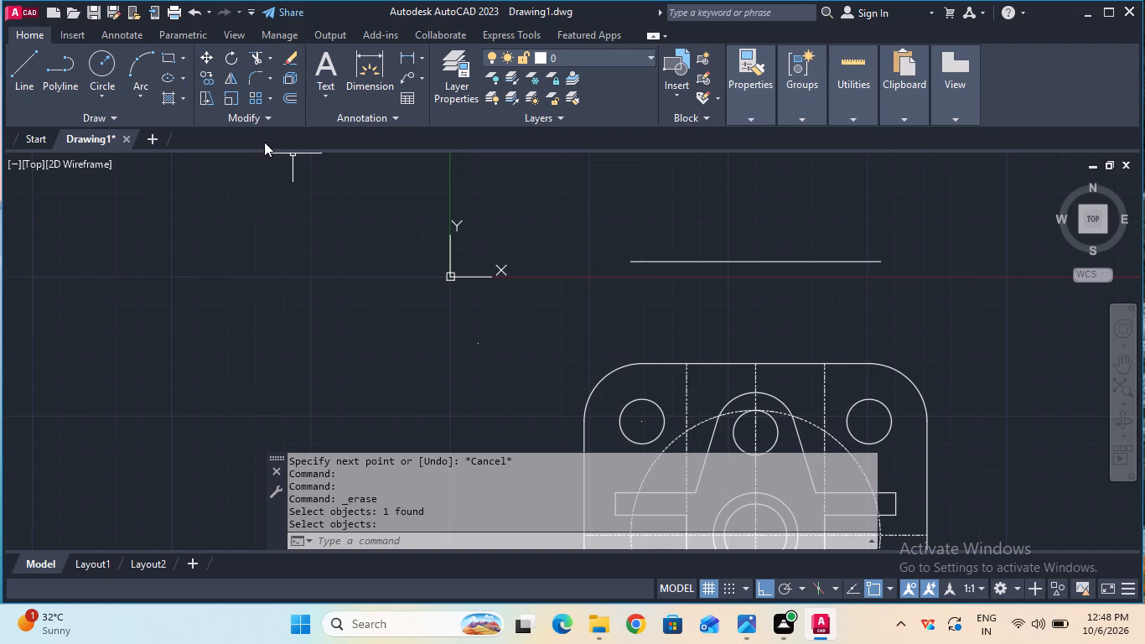
Draw a 6 mm vertical line upward from each end of the 112 mm horizontal line.
{"action": "left_click", "coordinate": [25, 77]}
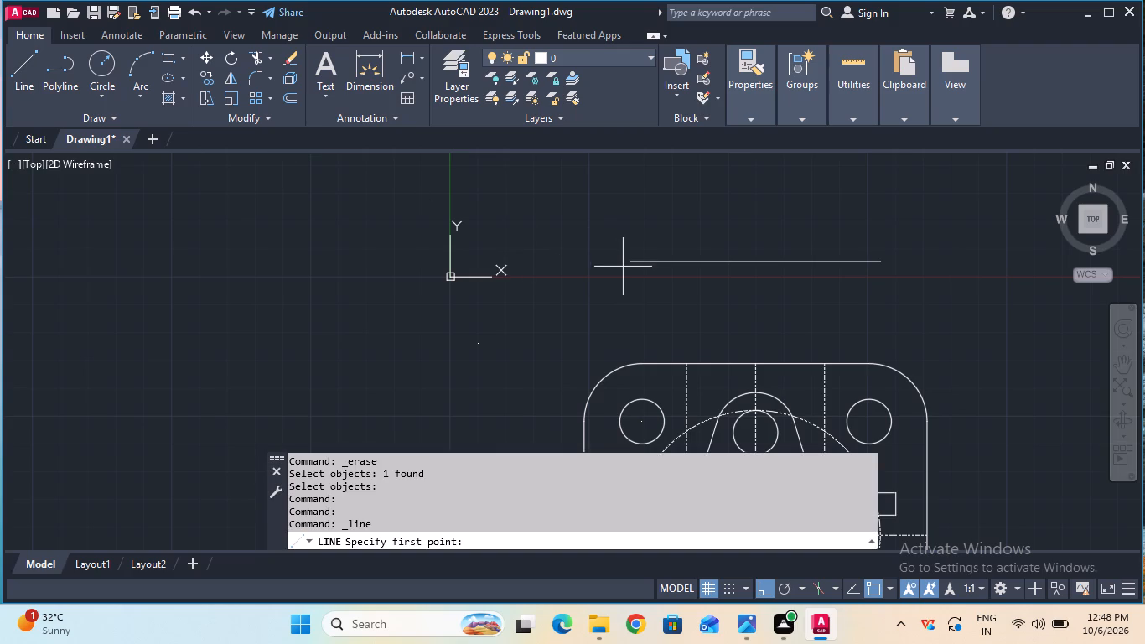
{"action": "left_click", "coordinate": [633, 263]}
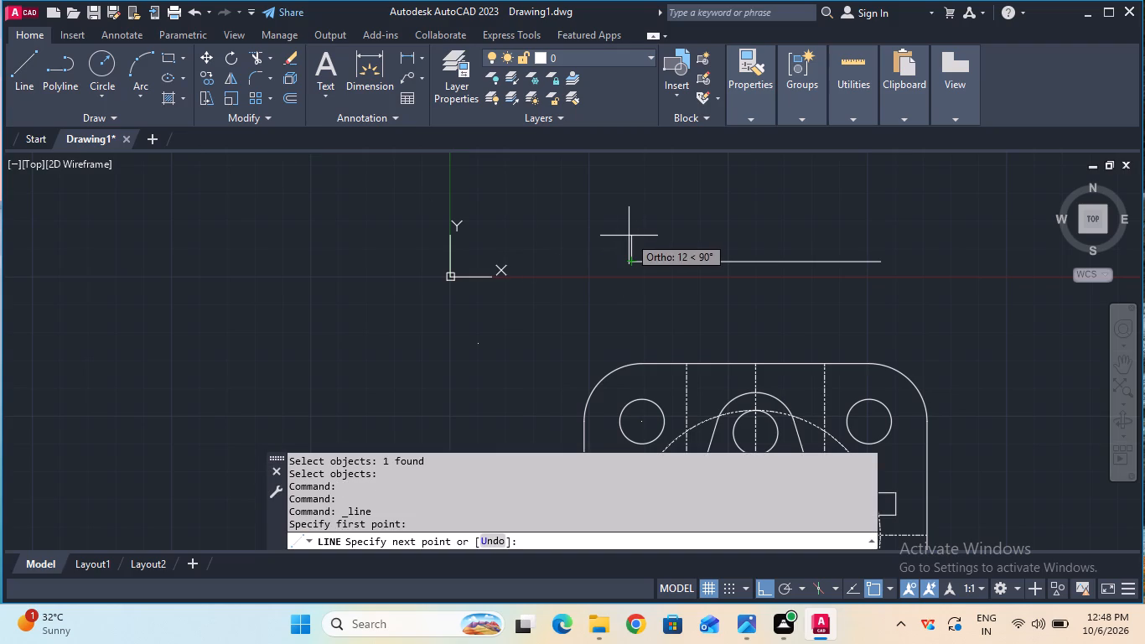
{"action": "key", "text": "6"}
{"action": "key", "text": "Return"}
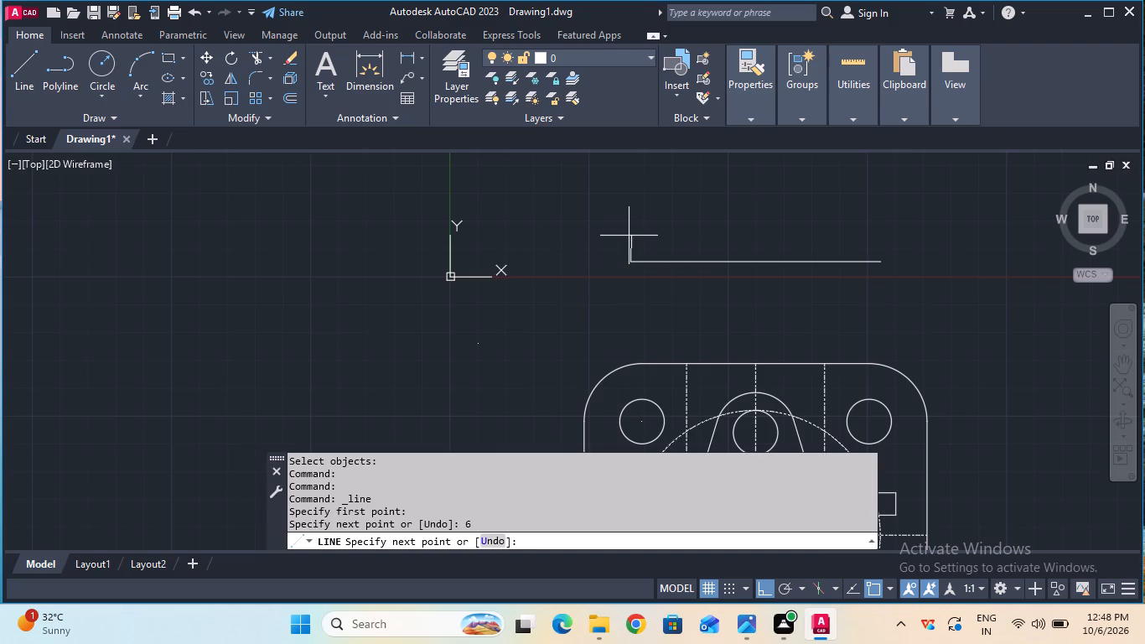
{"action": "key", "text": "Escape"}
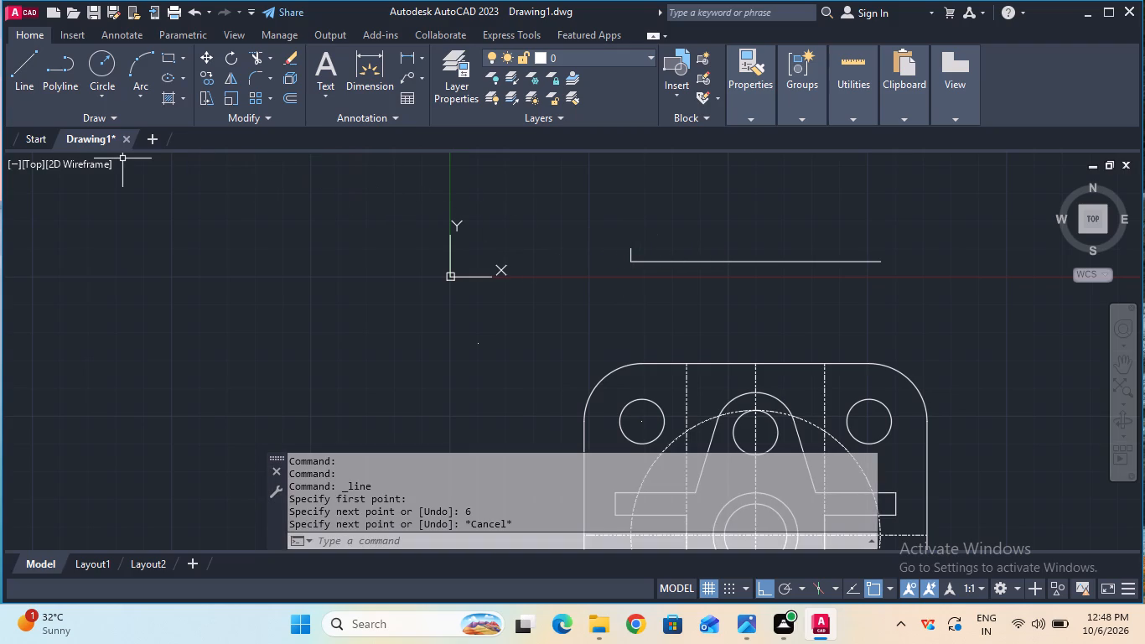
{"action": "left_click", "coordinate": [15, 79]}
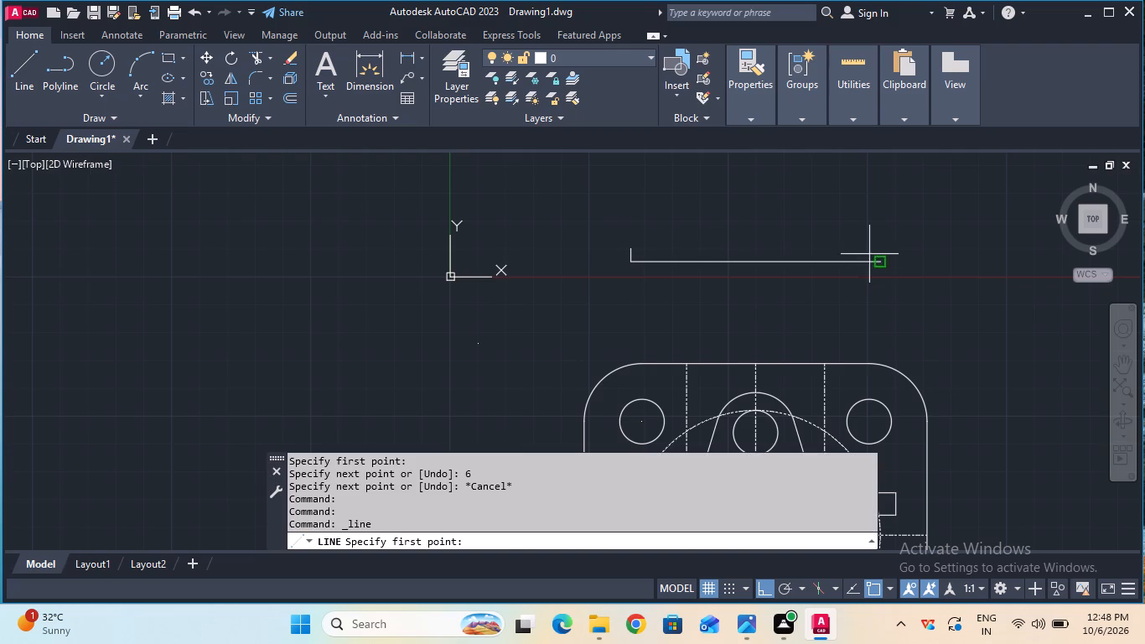
{"action": "left_click", "coordinate": [881, 257]}
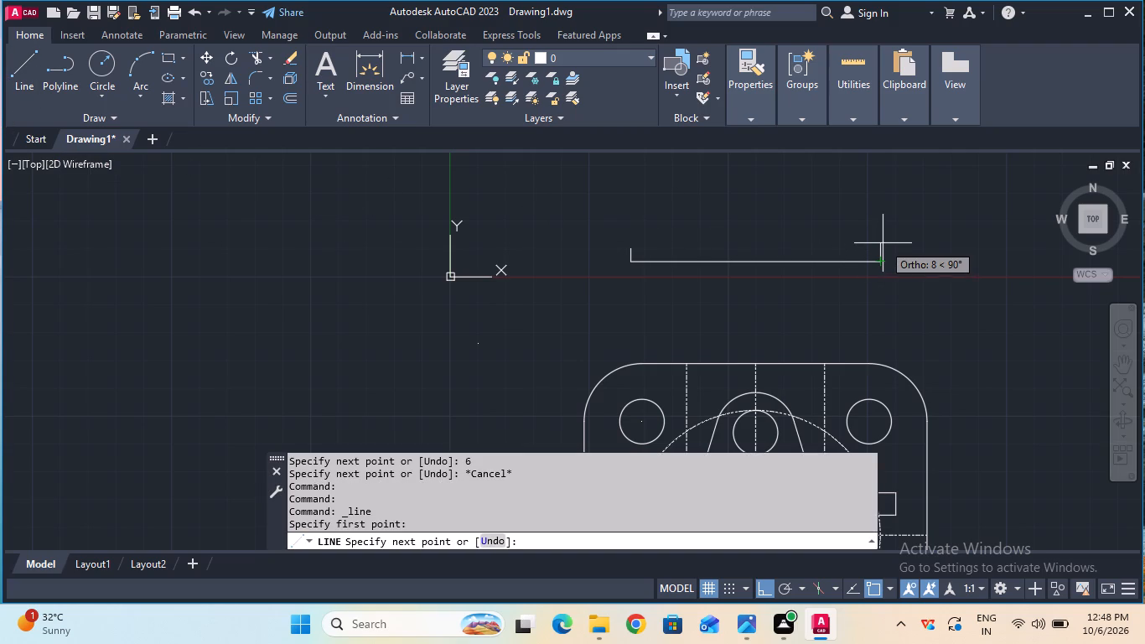
{"action": "key", "text": "6"}
{"action": "key", "text": "Return"}
{"action": "key", "text": "Escape"}
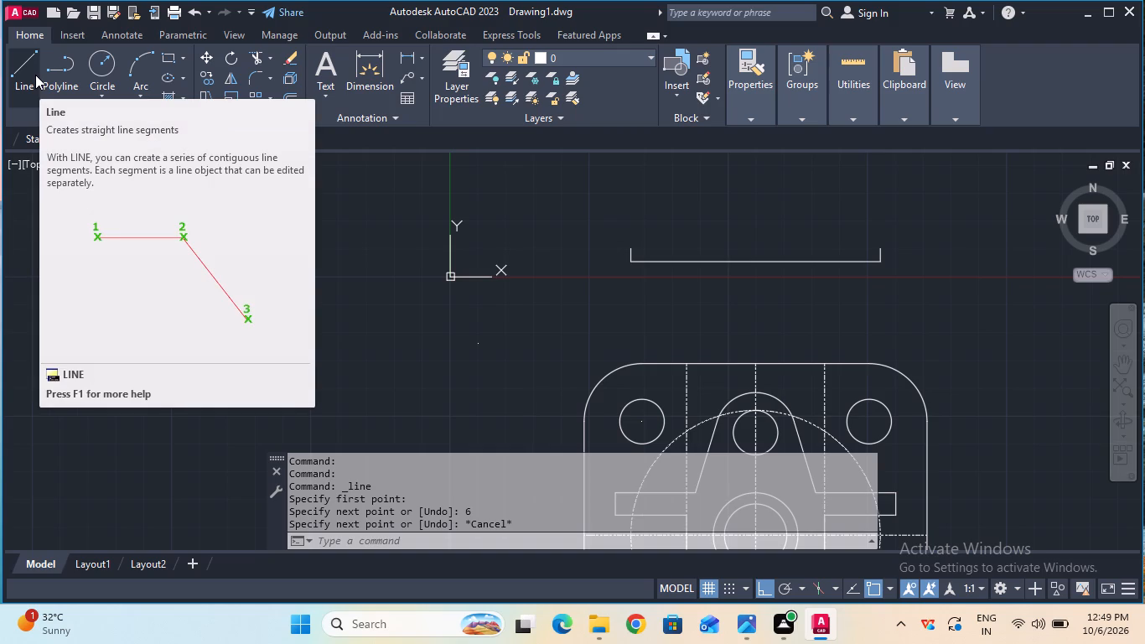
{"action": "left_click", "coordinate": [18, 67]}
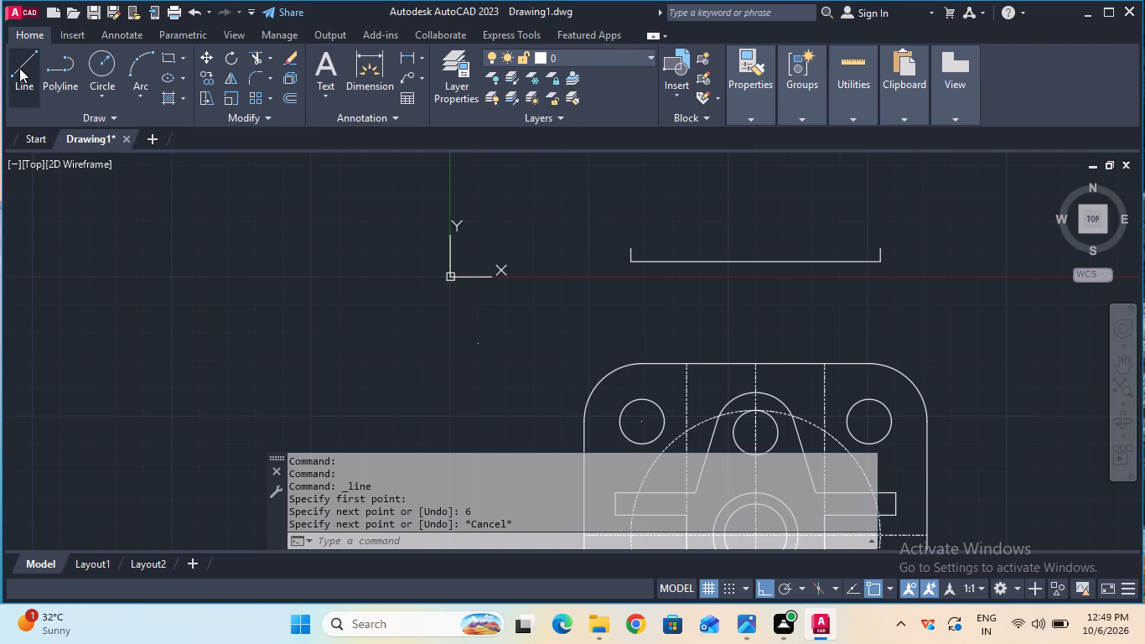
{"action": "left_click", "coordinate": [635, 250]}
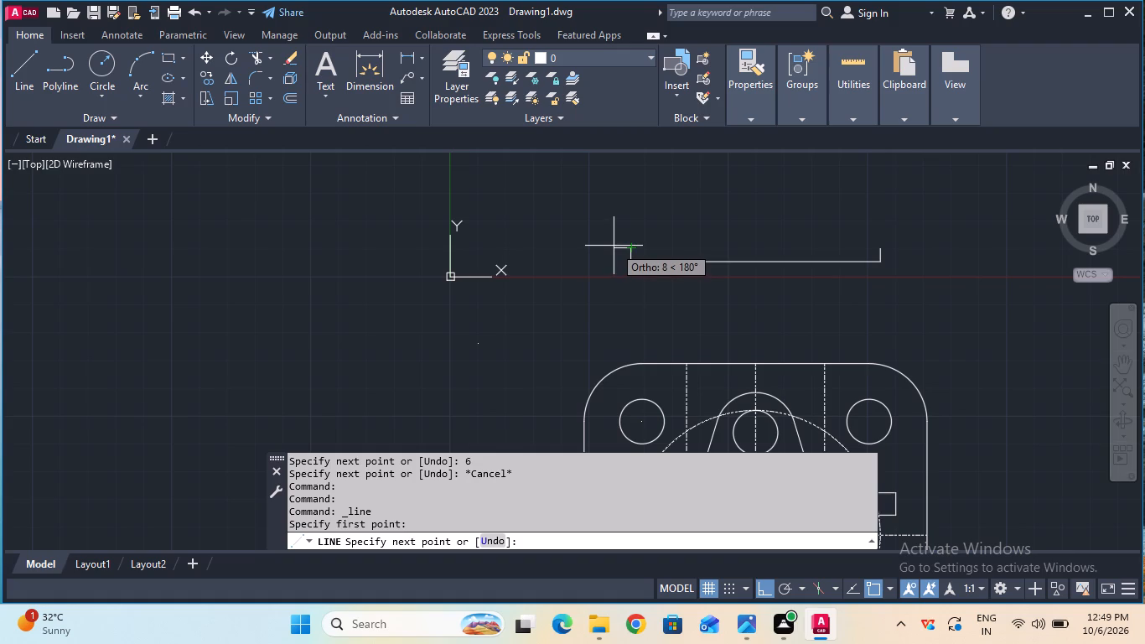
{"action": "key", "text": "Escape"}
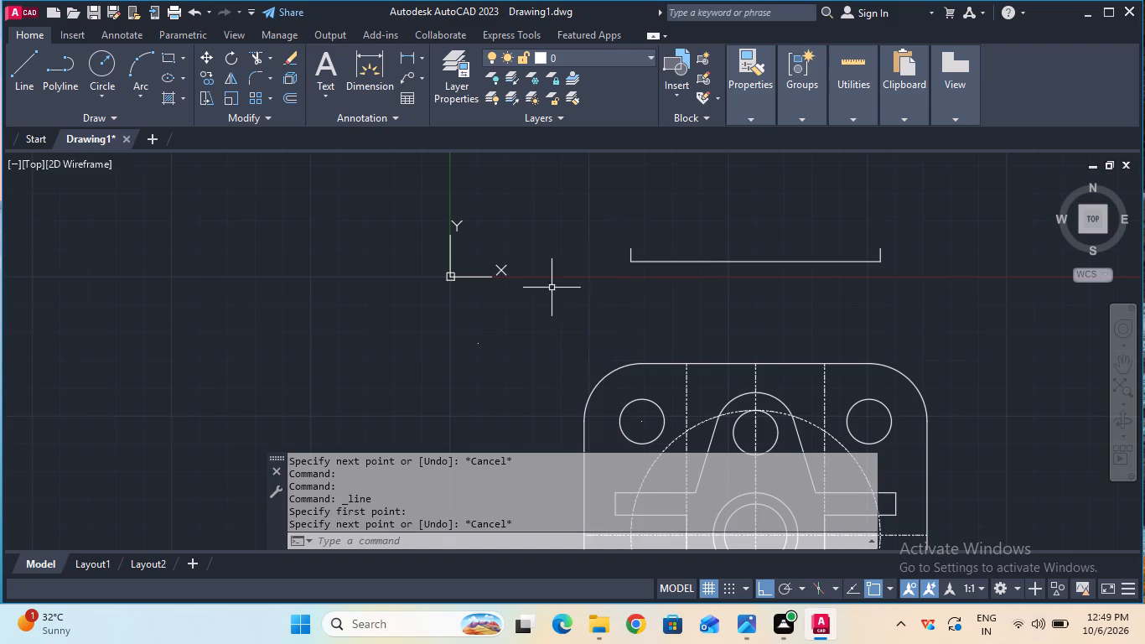
Set the current linetype to CENTER.
{"action": "left_click", "coordinate": [737, 110]}
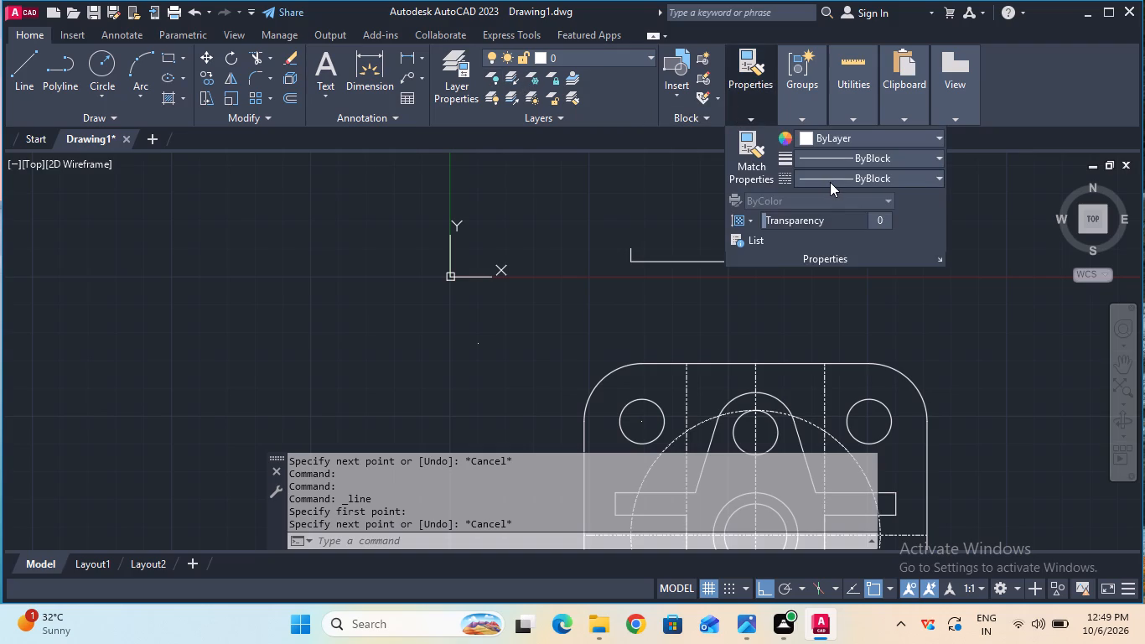
{"action": "left_click", "coordinate": [831, 182]}
{"action": "left_click", "coordinate": [851, 231]}
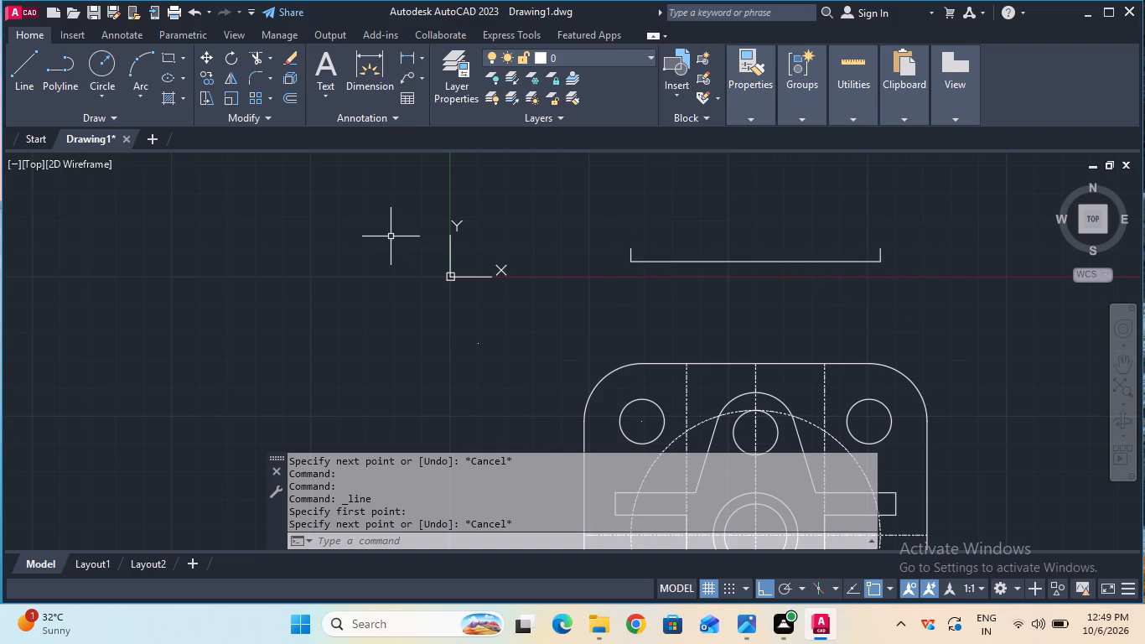
{"action": "key", "text": "Escape"}
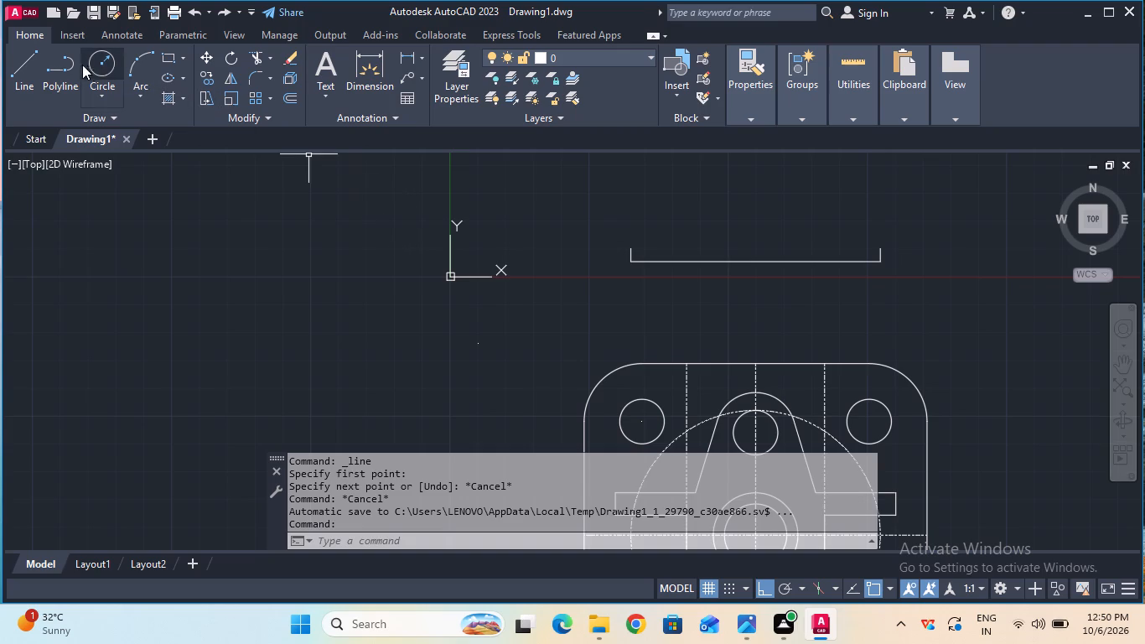
Set the current linetype to ByBlock and draw a 21 mm horizontal line leftward from the left 6 mm line's upper end.
{"action": "left_click", "coordinate": [767, 122]}
{"action": "left_click", "coordinate": [826, 183]}
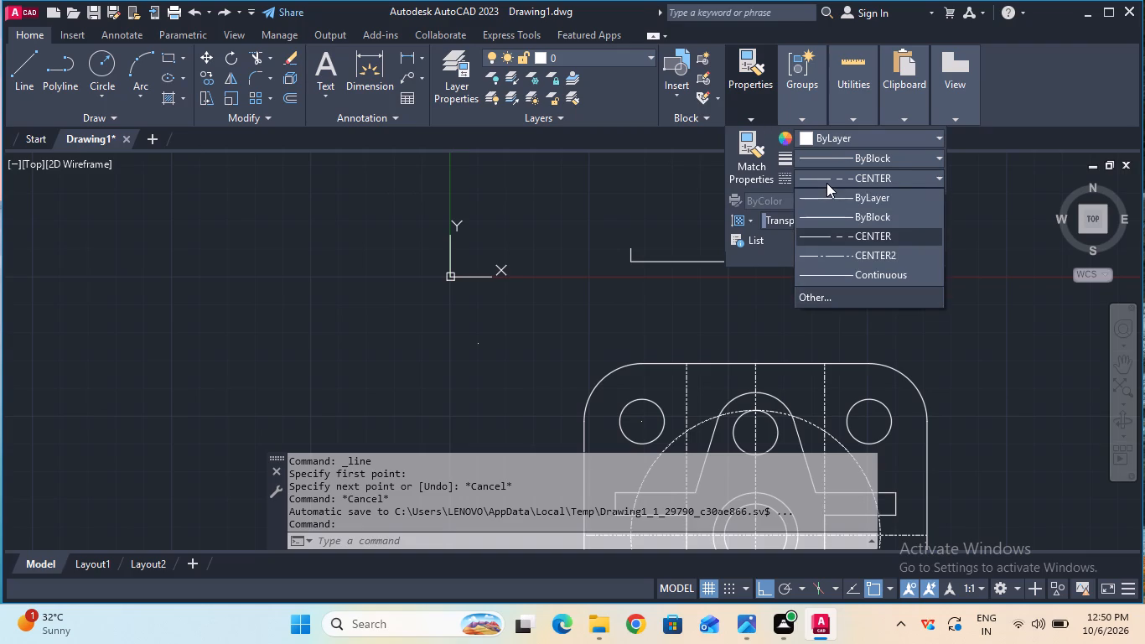
{"action": "left_click", "coordinate": [832, 210]}
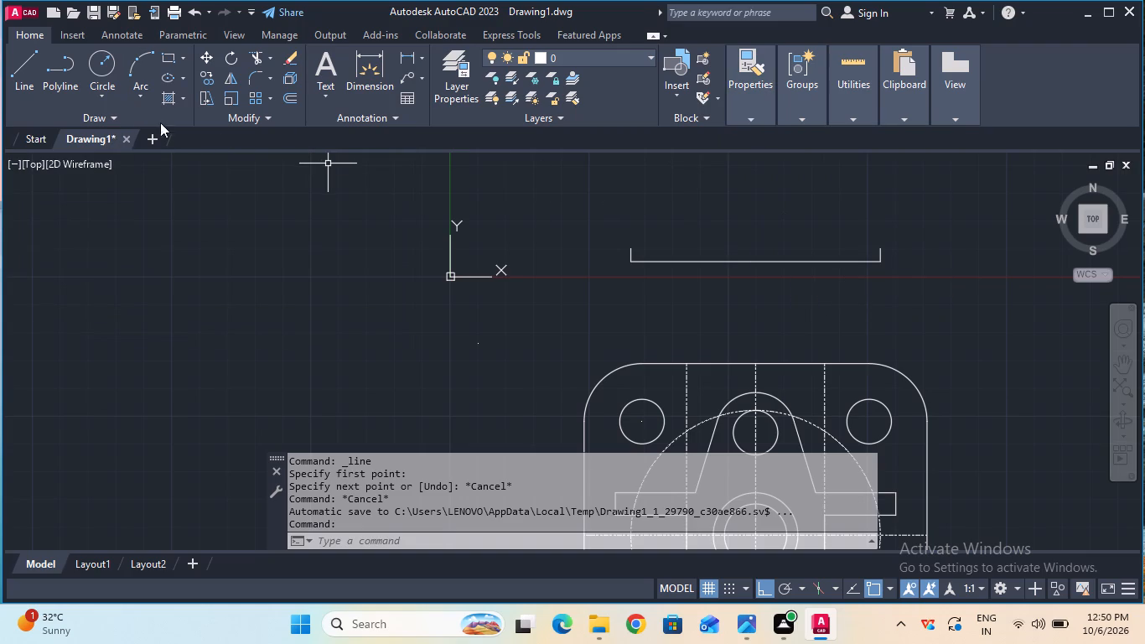
{"action": "left_click", "coordinate": [33, 86]}
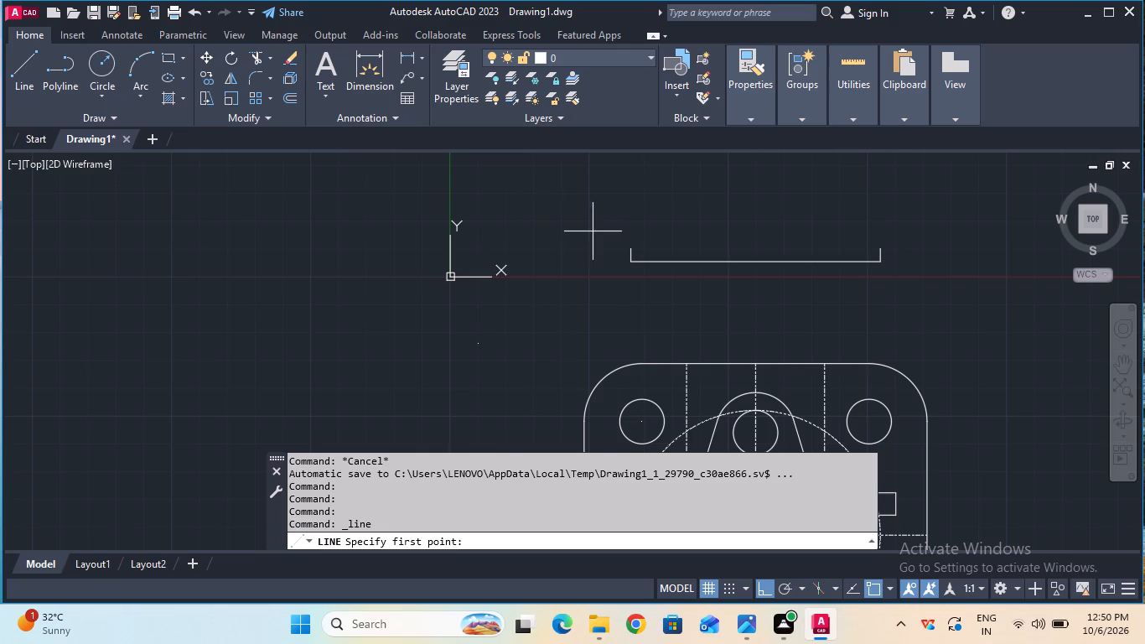
{"action": "left_click", "coordinate": [635, 252]}
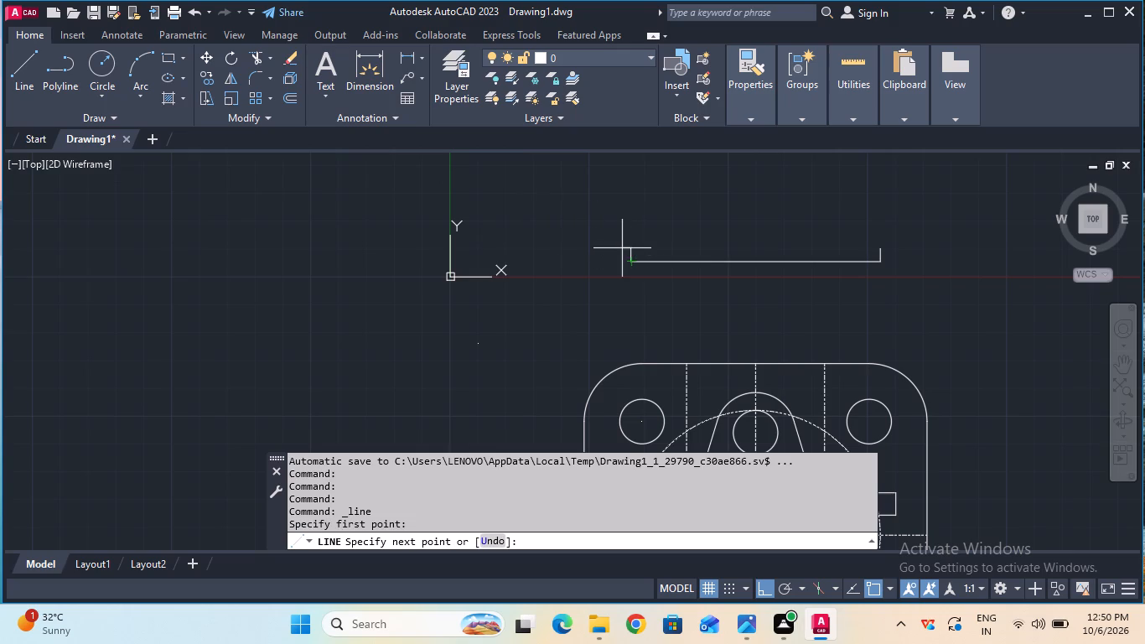
{"action": "type", "text": "21"}
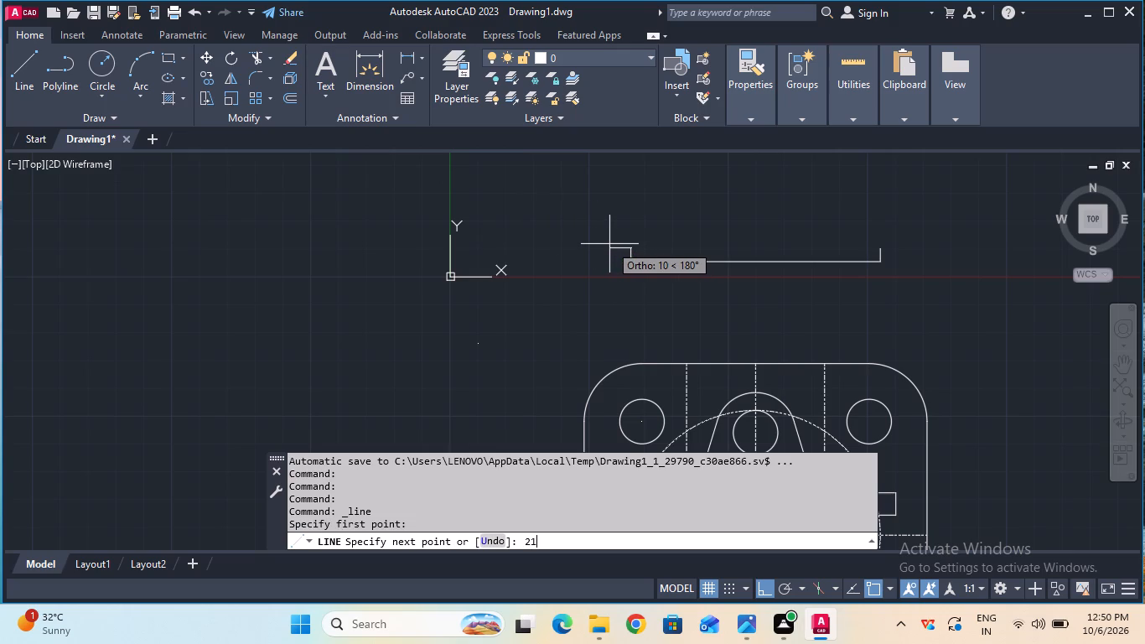
{"action": "key", "text": "Return"}
{"action": "key", "text": "Escape"}
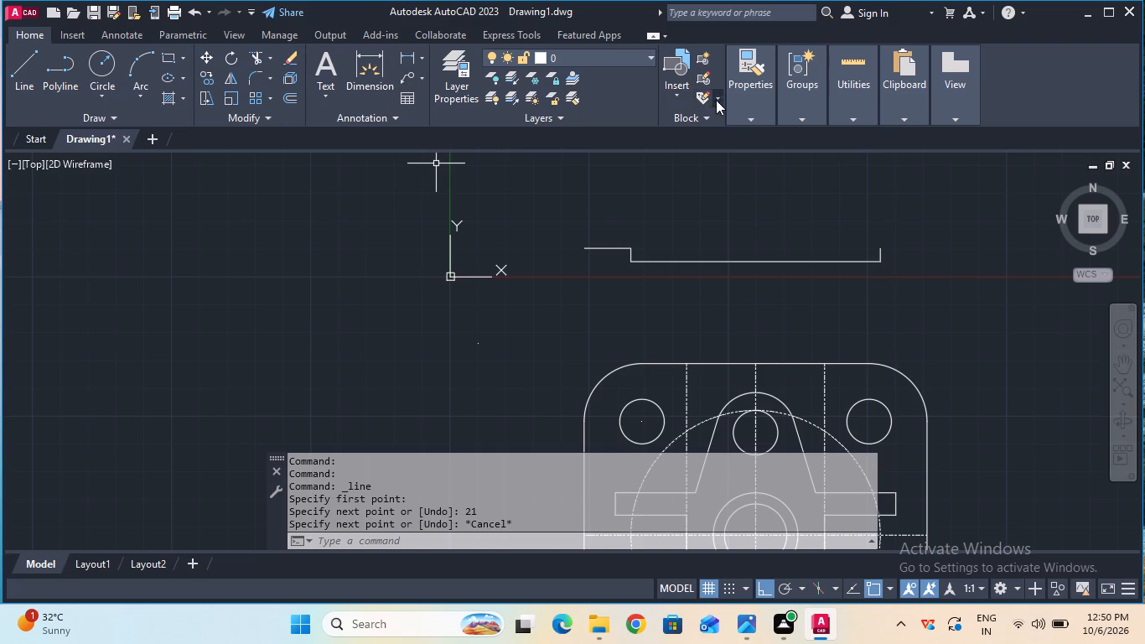
Set the current linetype to CENTER.
{"action": "left_click", "coordinate": [422, 54]}
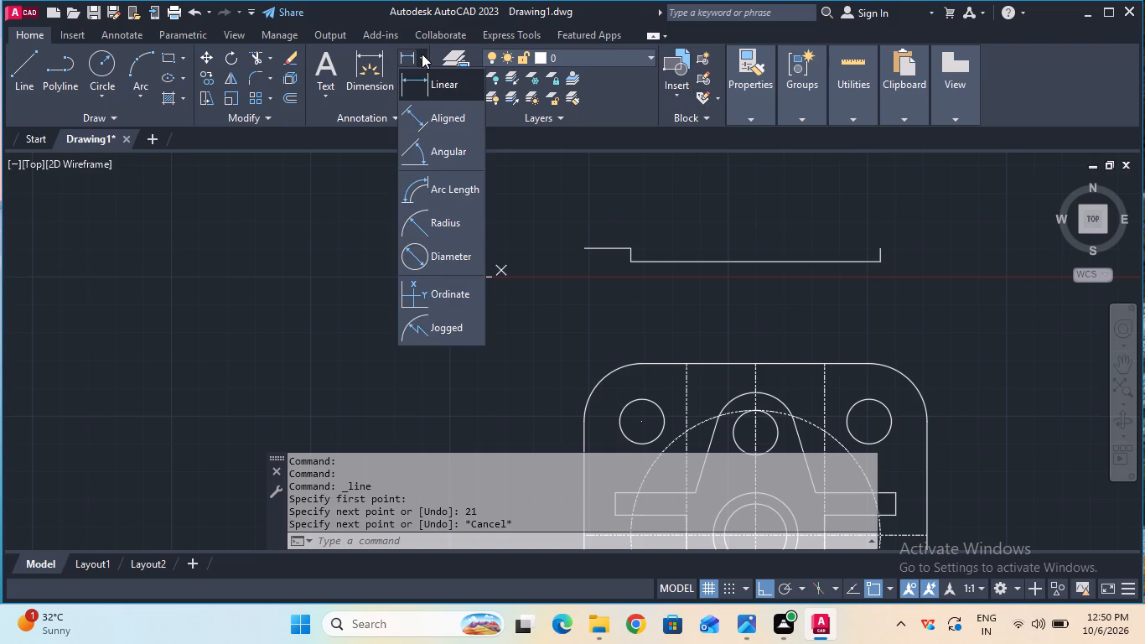
{"action": "left_click", "coordinate": [422, 54]}
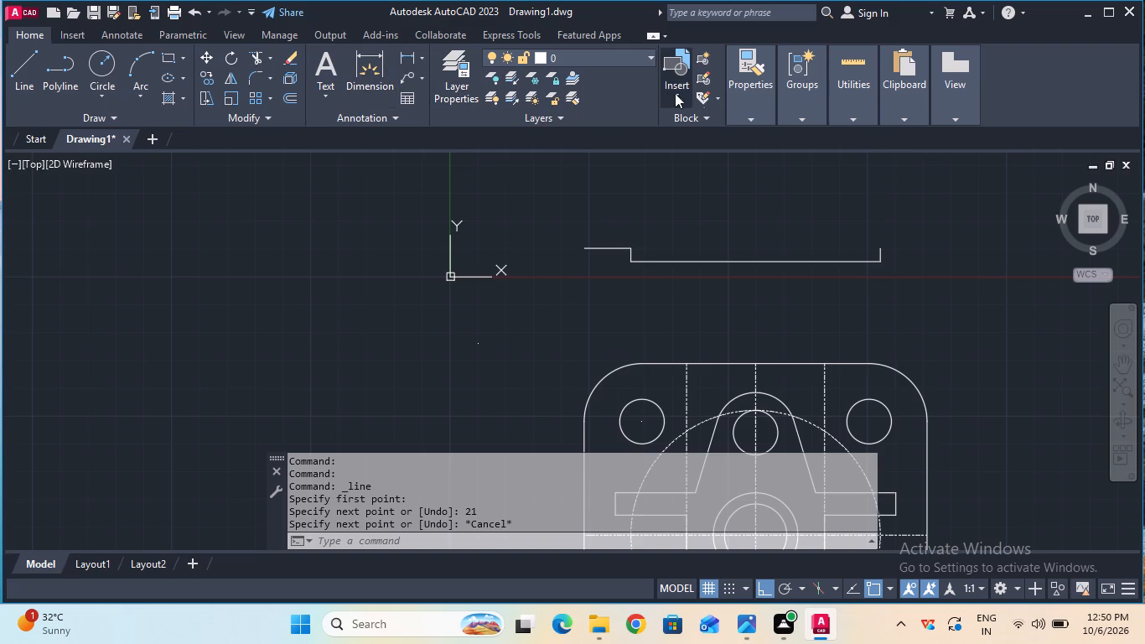
{"action": "left_click", "coordinate": [741, 95]}
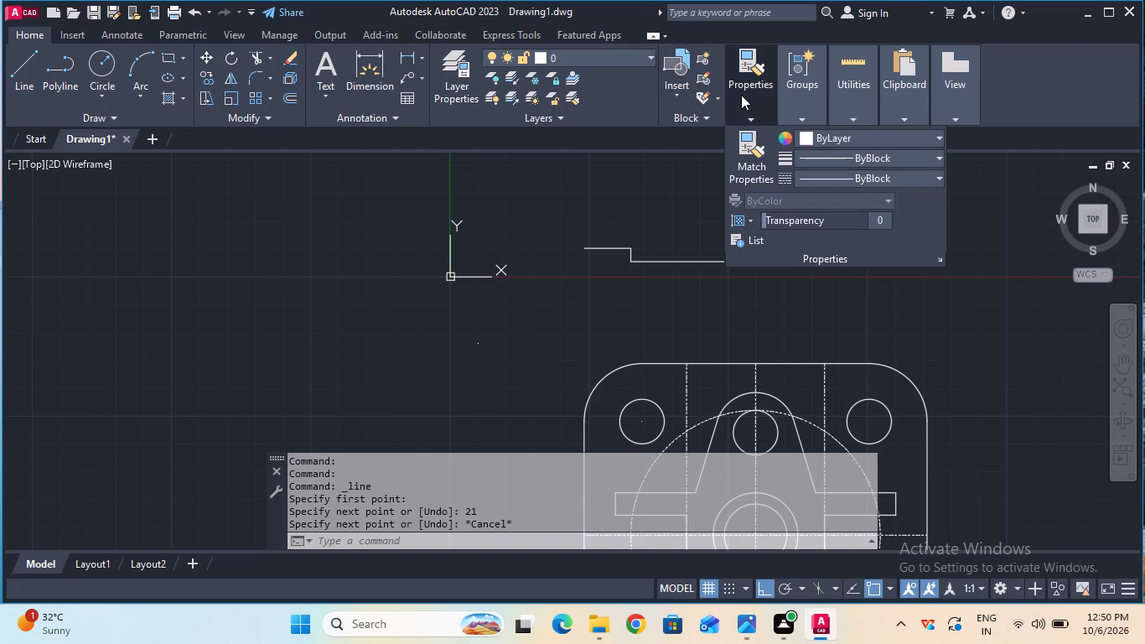
{"action": "left_click", "coordinate": [826, 173]}
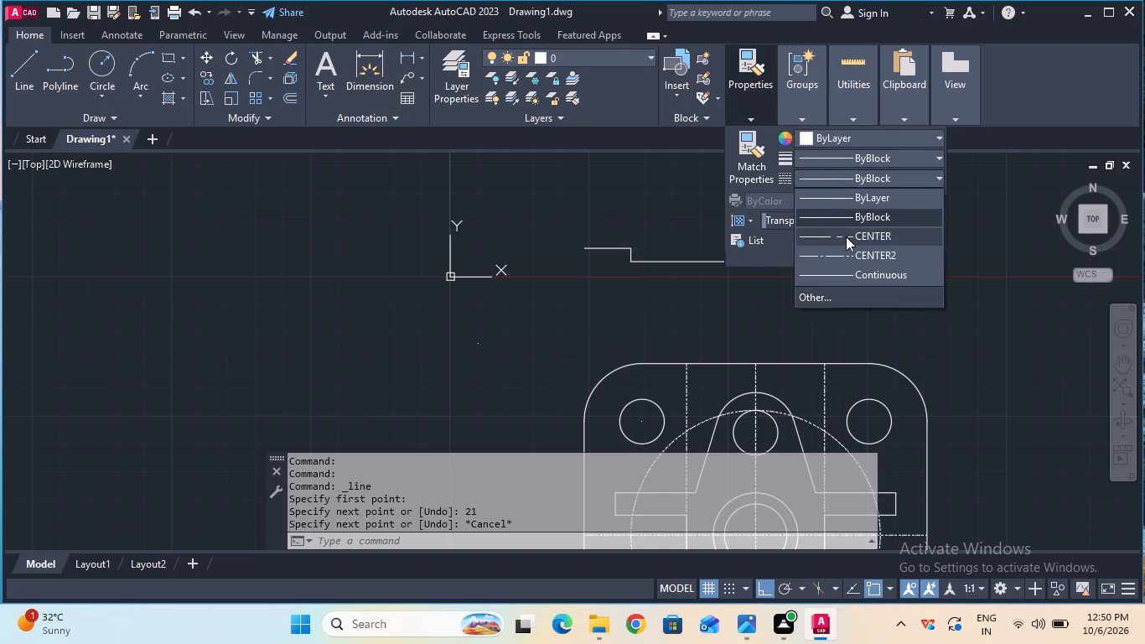
{"action": "left_click", "coordinate": [847, 236]}
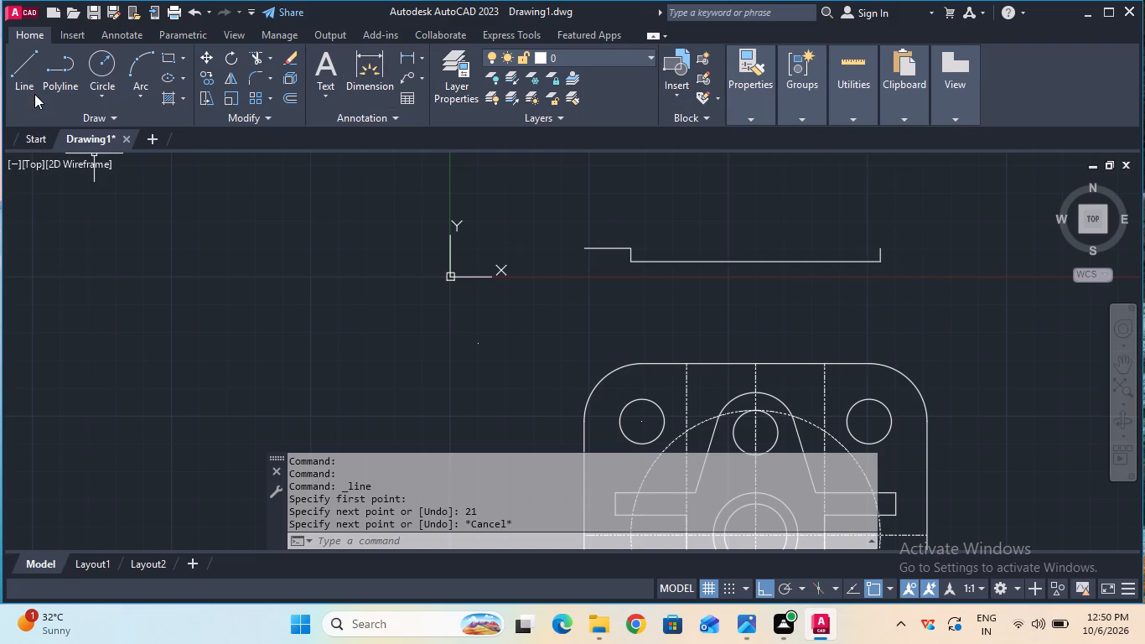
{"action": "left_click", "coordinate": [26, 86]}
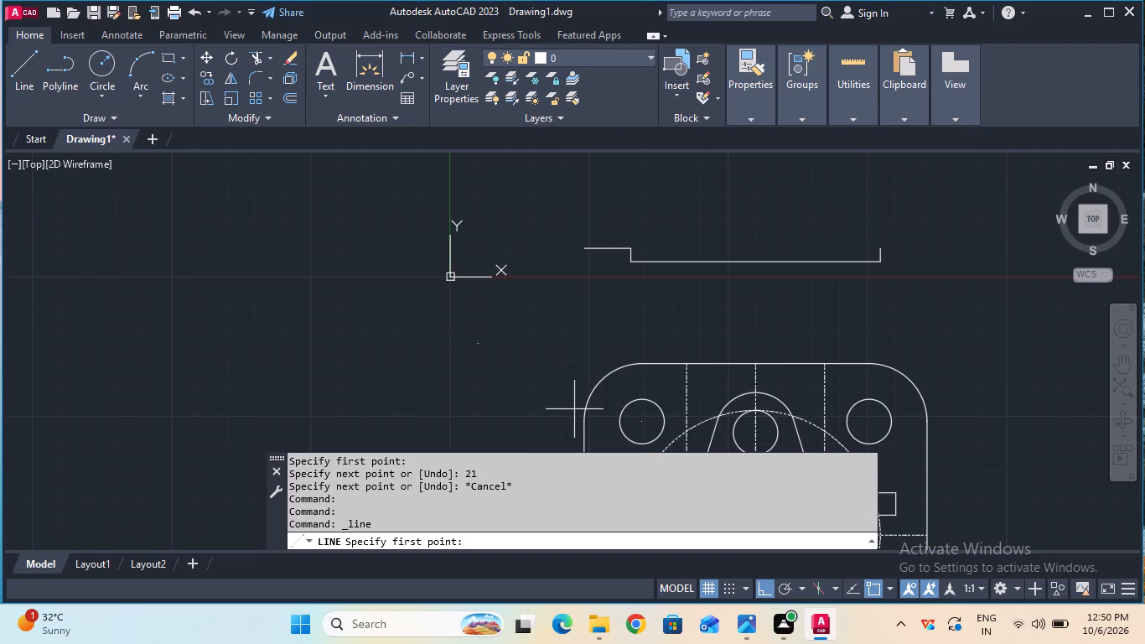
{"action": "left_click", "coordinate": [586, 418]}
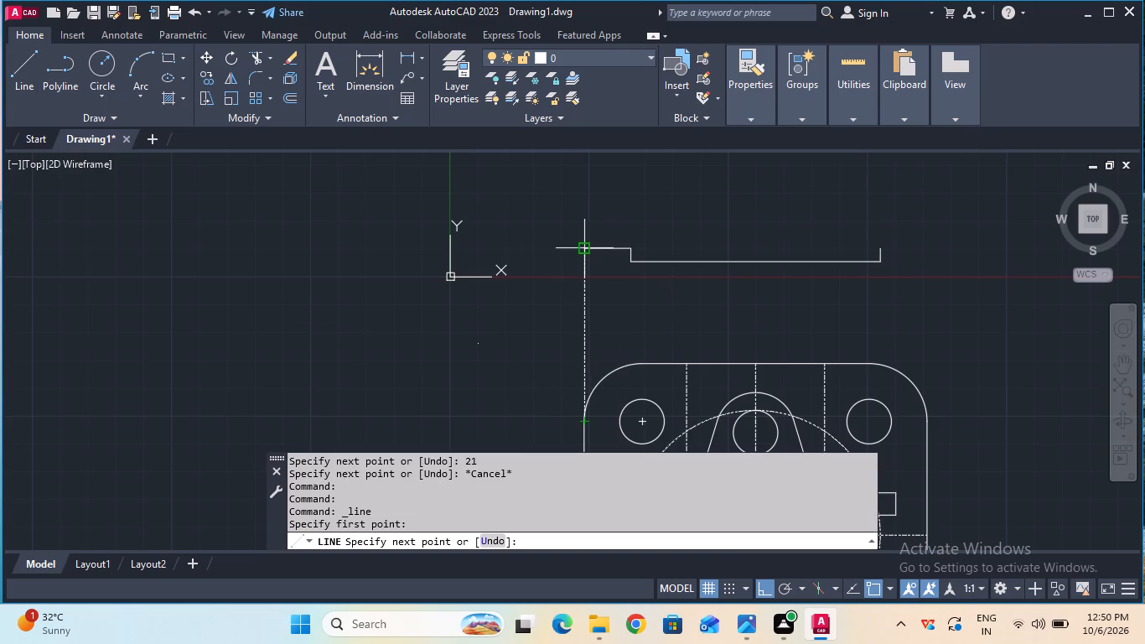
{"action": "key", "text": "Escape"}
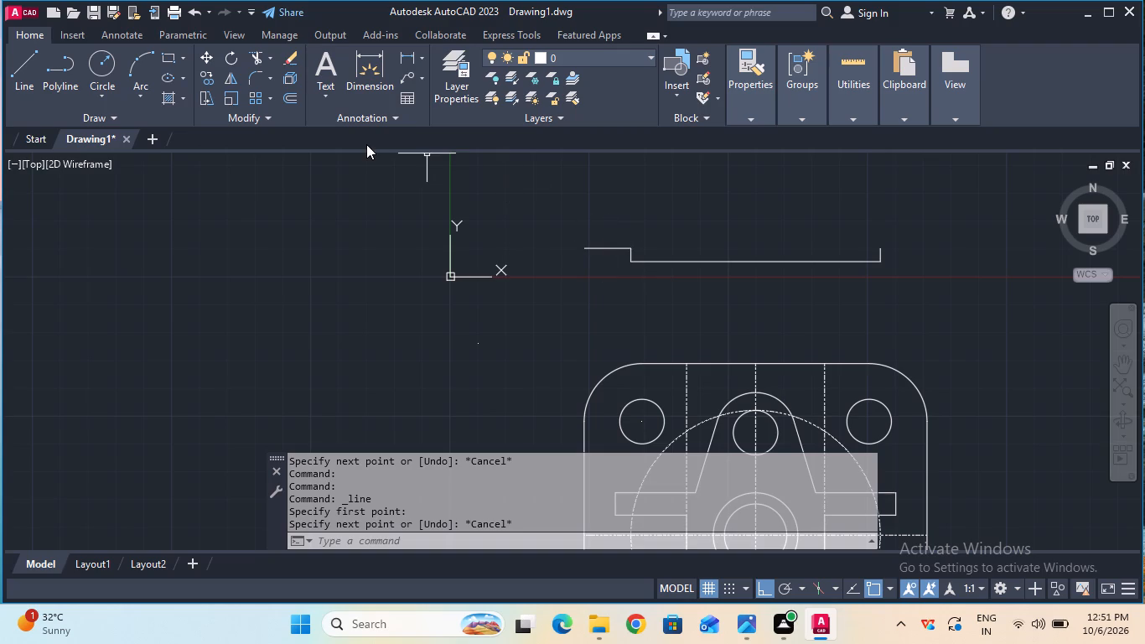
Draw a 21 mm horizontal line rightward from the upper end of the right 6 mm line.
{"action": "double_click", "coordinate": [28, 80]}
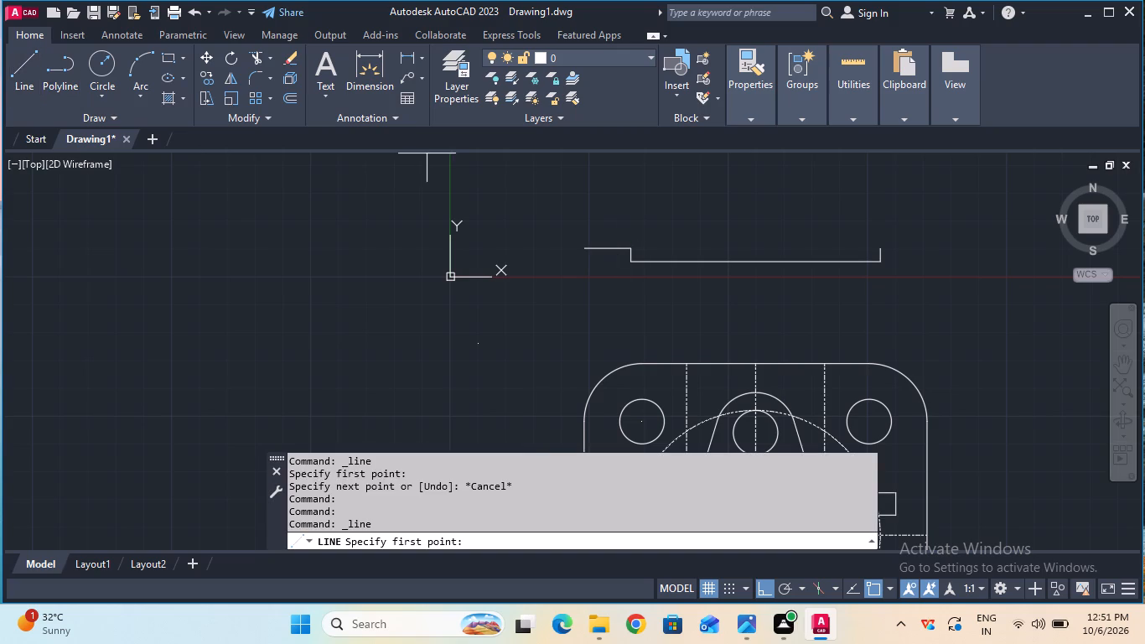
{"action": "double_click", "coordinate": [881, 248]}
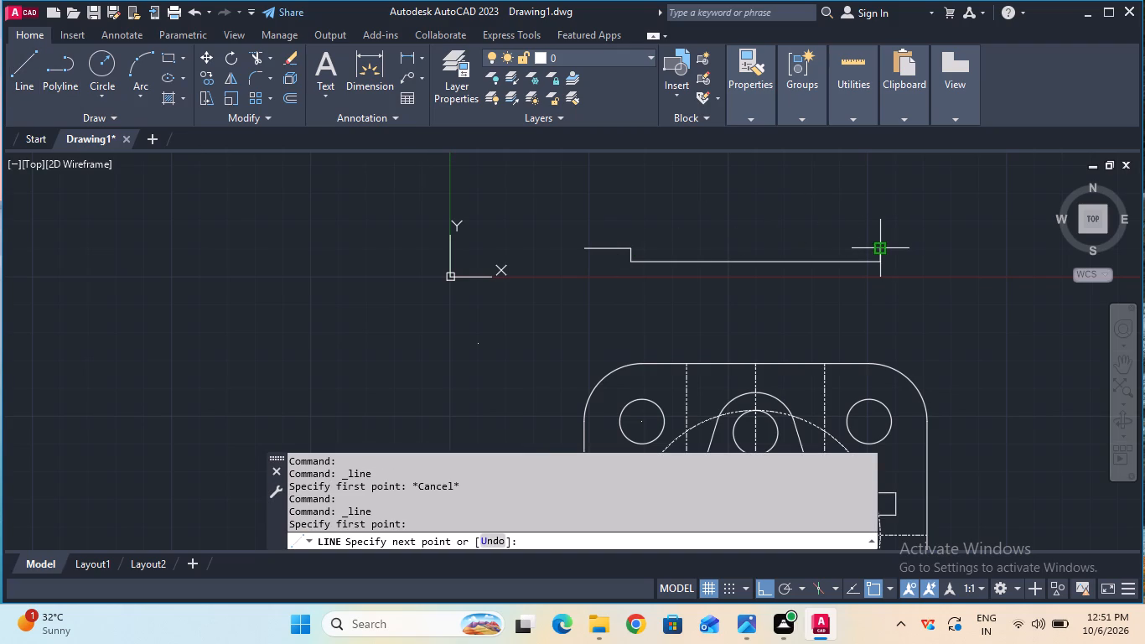
{"action": "type", "text": "21"}
{"action": "key", "text": "Return"}
{"action": "key", "text": "Escape"}
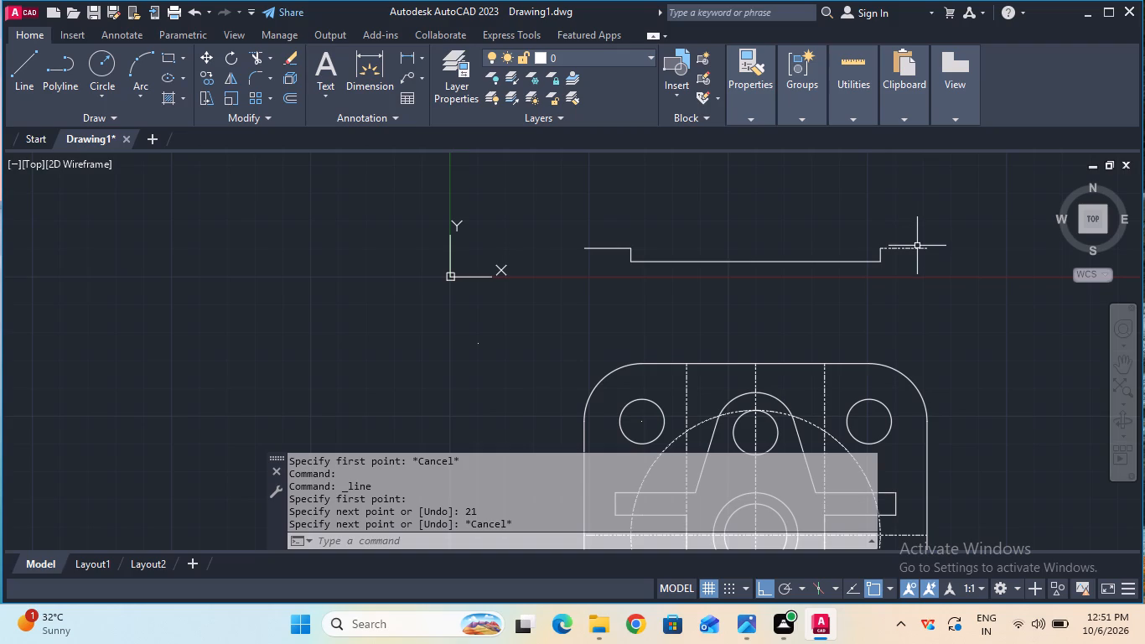
Change the linetype of the right 21 mm horizontal line to ByBlock.
{"action": "left_click", "coordinate": [917, 246]}
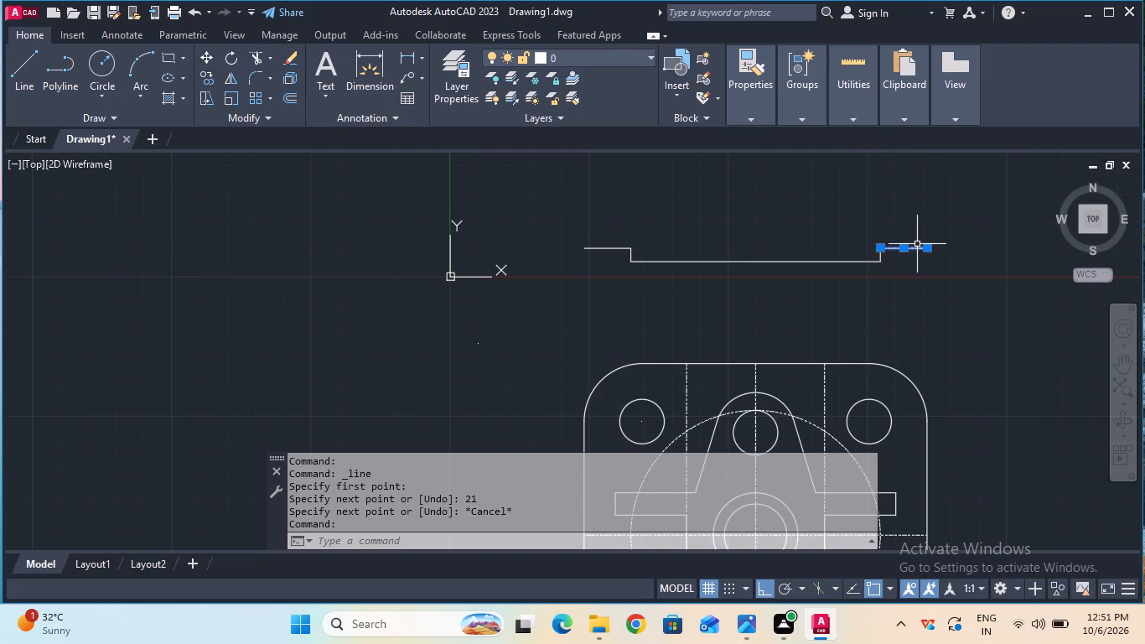
{"action": "left_click", "coordinate": [917, 244]}
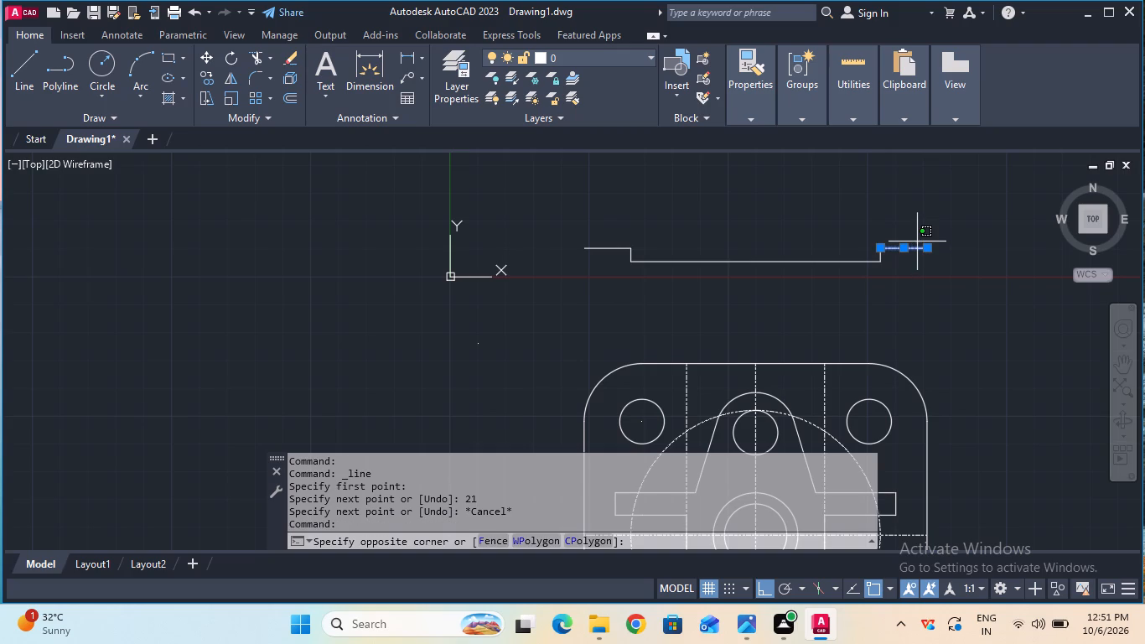
{"action": "type", "text": "pr"}
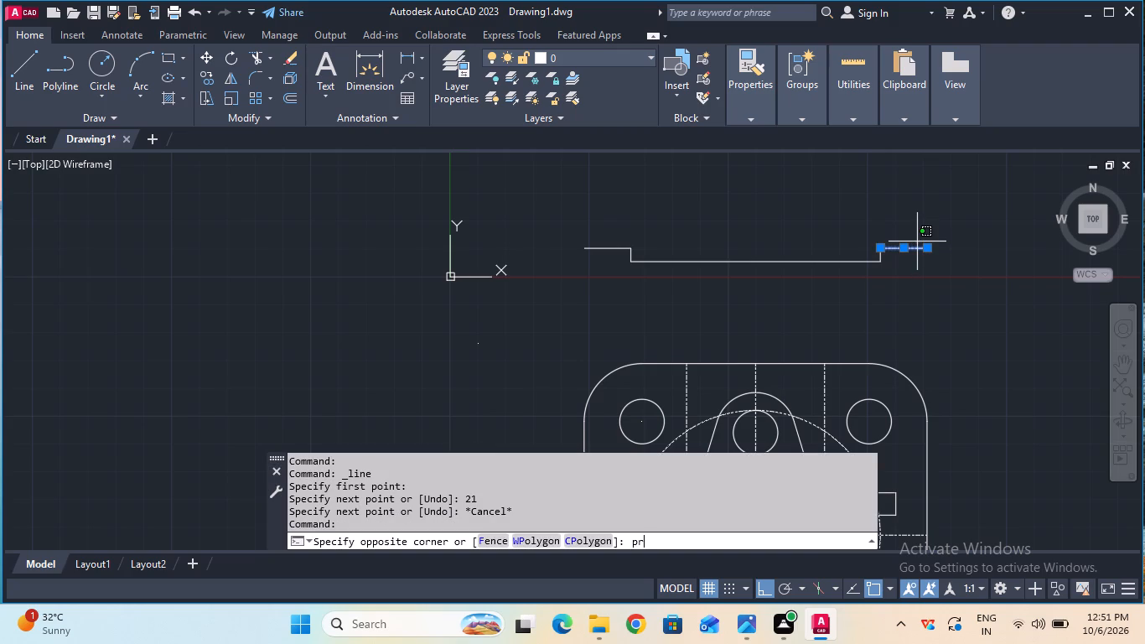
{"action": "key", "text": "Escape"}
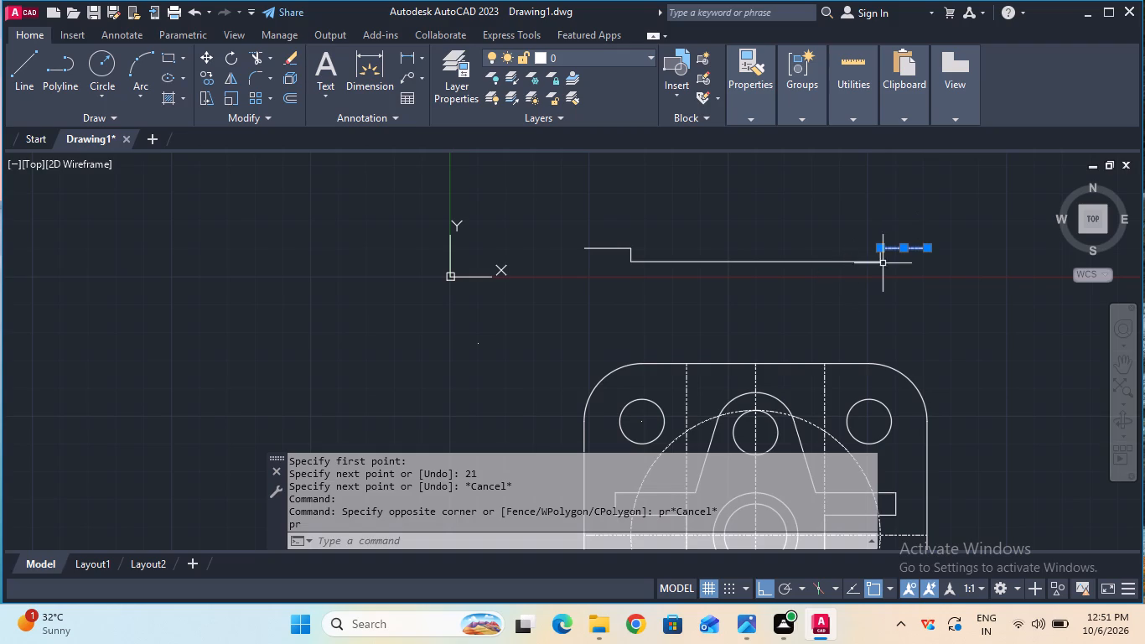
{"action": "left_click", "coordinate": [745, 118]}
{"action": "left_click", "coordinate": [824, 174]}
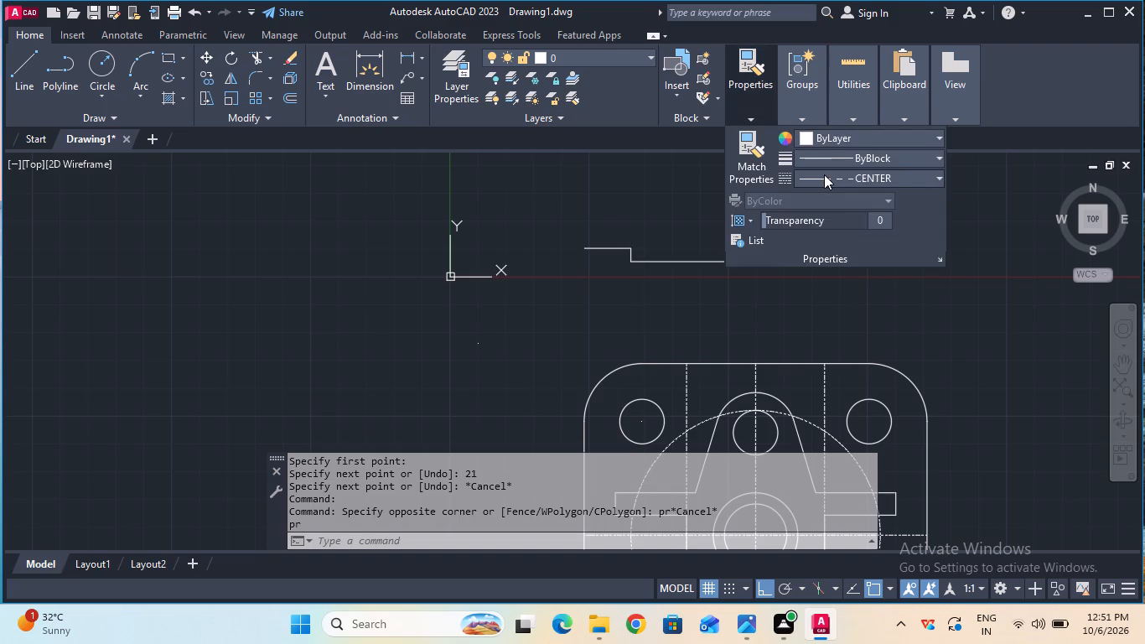
{"action": "left_click", "coordinate": [845, 215]}
{"action": "key", "text": "Escape"}
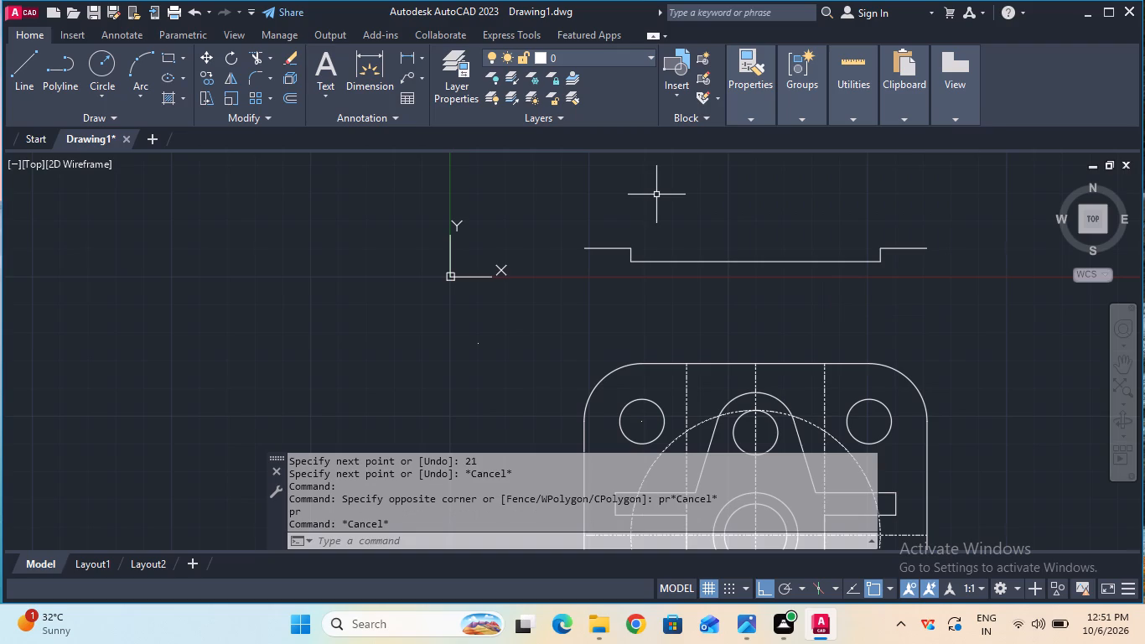
Draw a 25 mm vertical line upward from the outer end of the left 21 mm horizontal line.
{"action": "scroll", "coordinate": [656, 195], "scroll_direction": "down", "scroll_amount": 1, "text": "ctrl"}
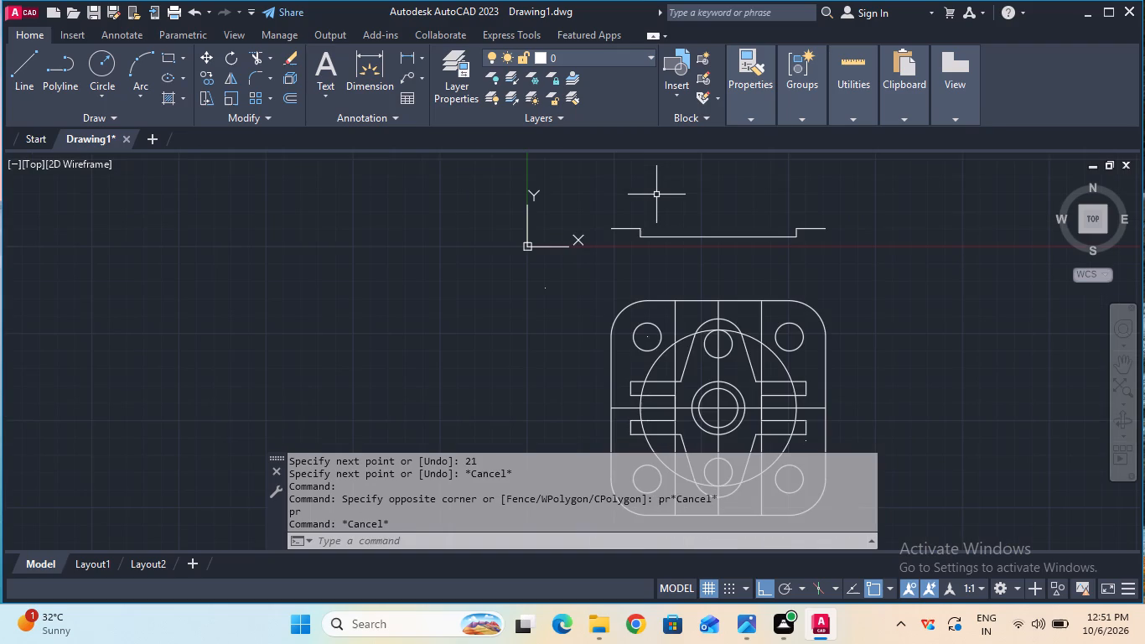
{"action": "double_click", "coordinate": [1126, 370]}
{"action": "left_click_drag", "start_coordinate": [922, 294], "coordinate": [939, 335]}
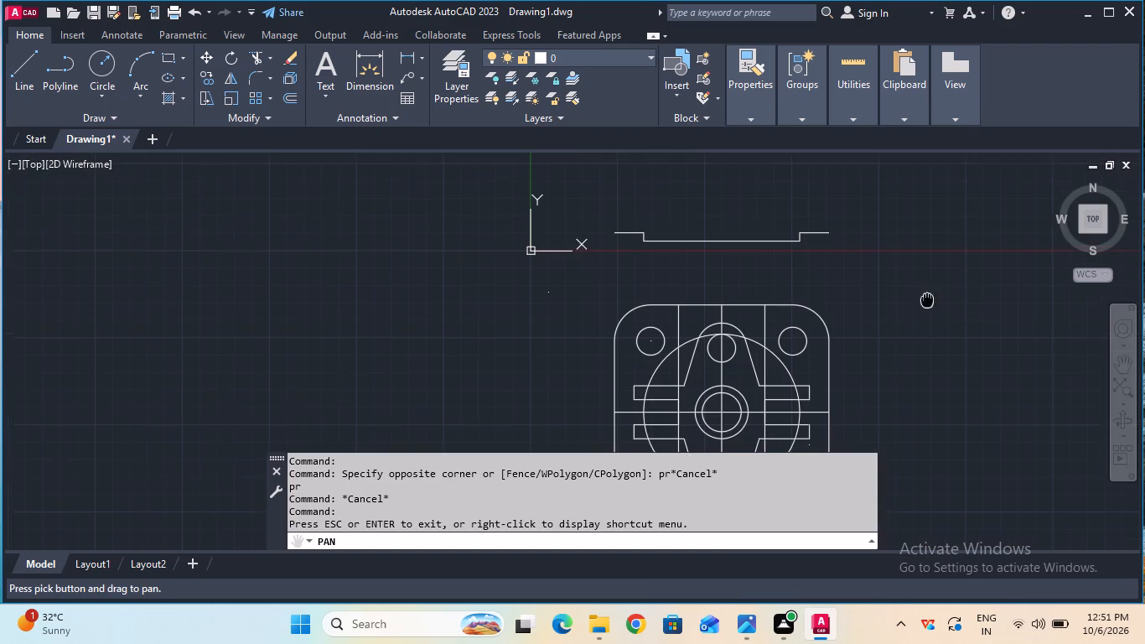
{"action": "left_click_drag", "start_coordinate": [939, 335], "coordinate": [948, 428]}
{"action": "key", "text": "Escape"}
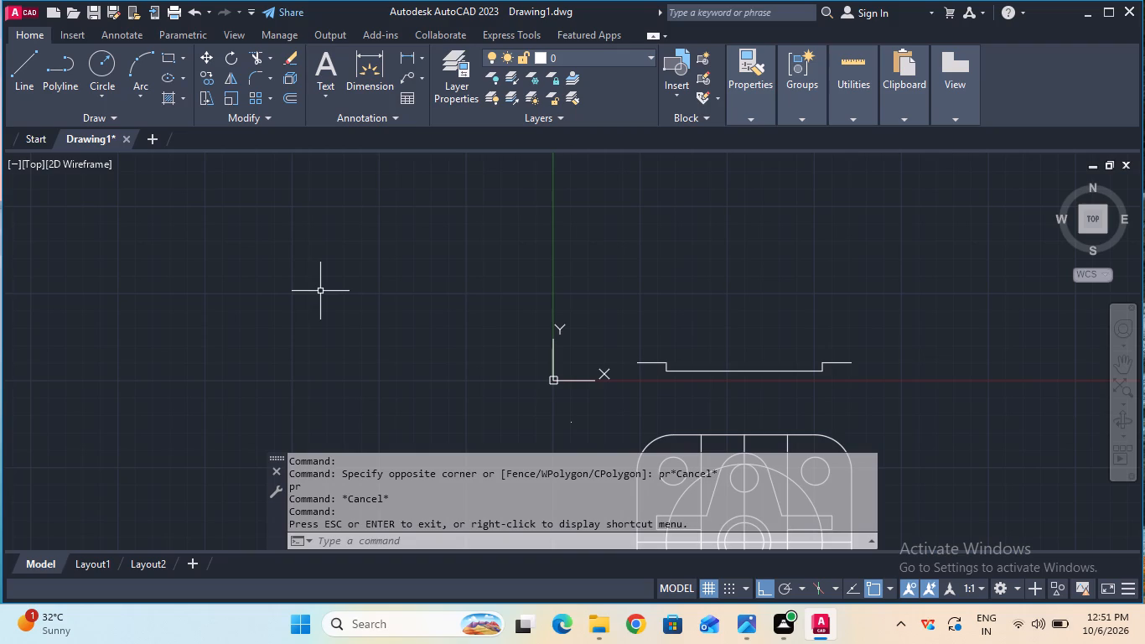
{"action": "double_click", "coordinate": [21, 85]}
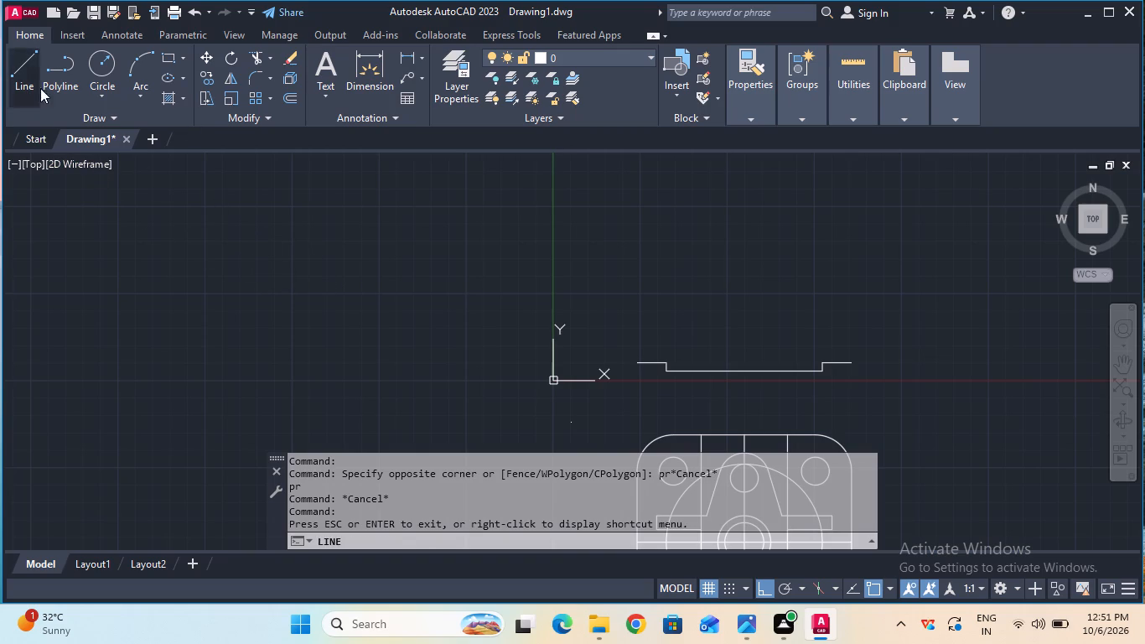
{"action": "double_click", "coordinate": [634, 362]}
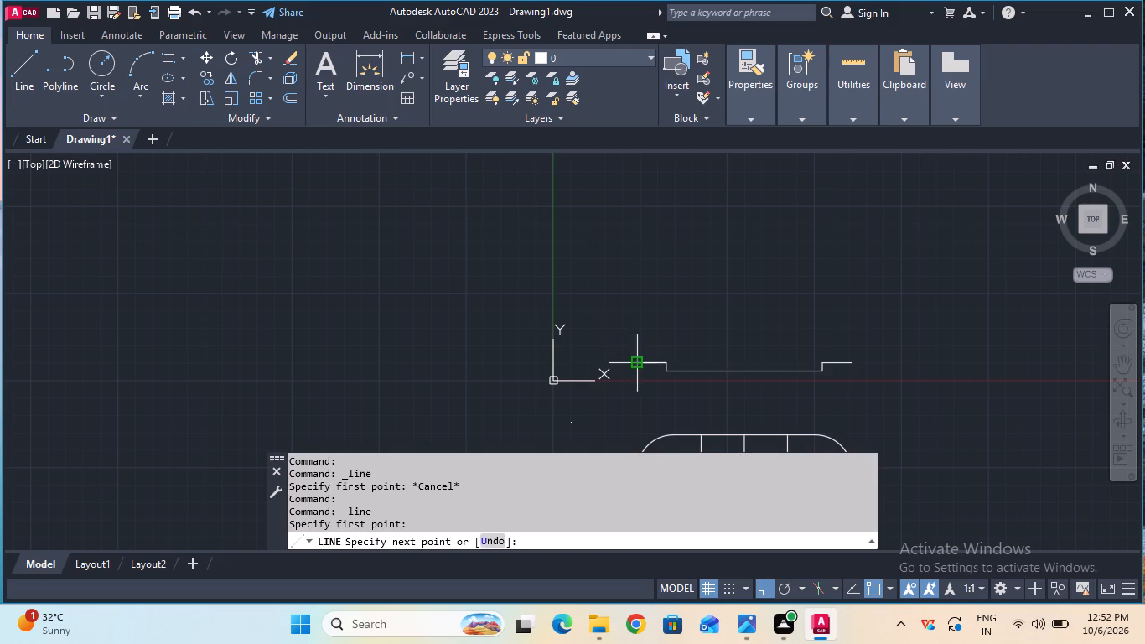
{"action": "type", "text": "25"}
{"action": "key", "text": "Return"}
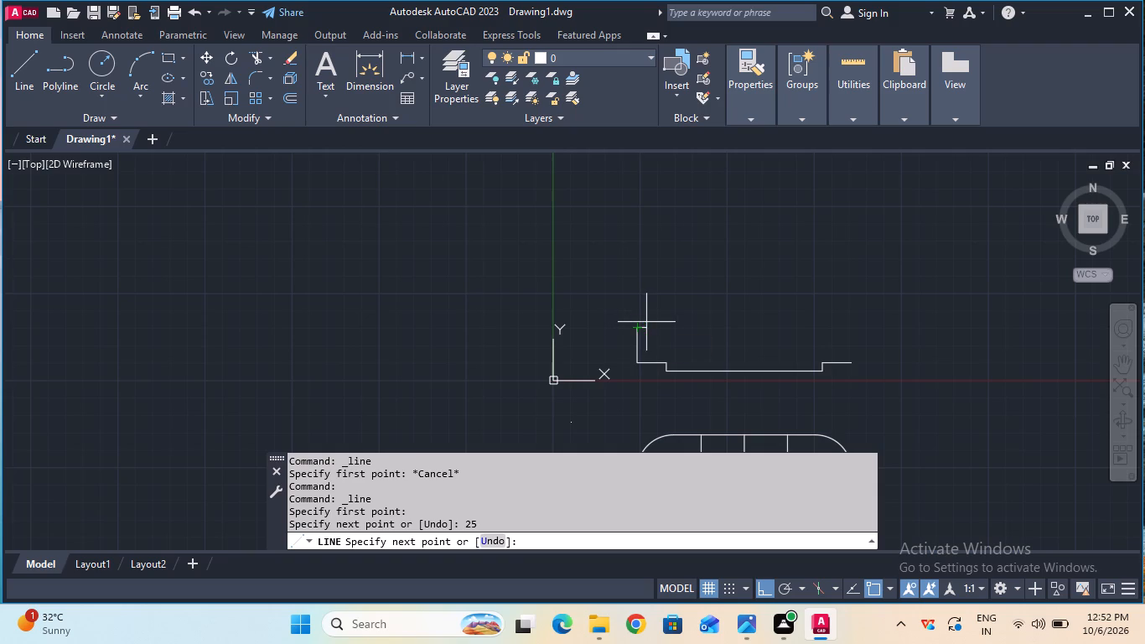
{"action": "key", "text": "Escape"}
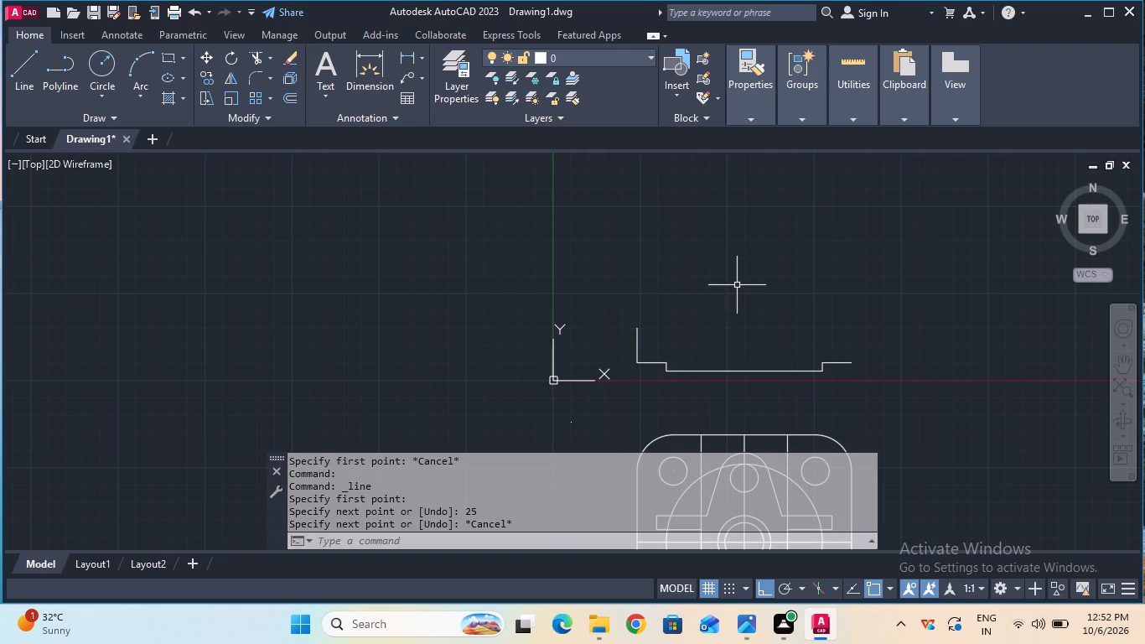
Draw a 25 mm vertical line upward from the outer end of the right 21 mm horizontal line.
{"action": "left_click", "coordinate": [11, 65]}
{"action": "left_click_drag", "start_coordinate": [11, 65], "coordinate": [424, 139]}
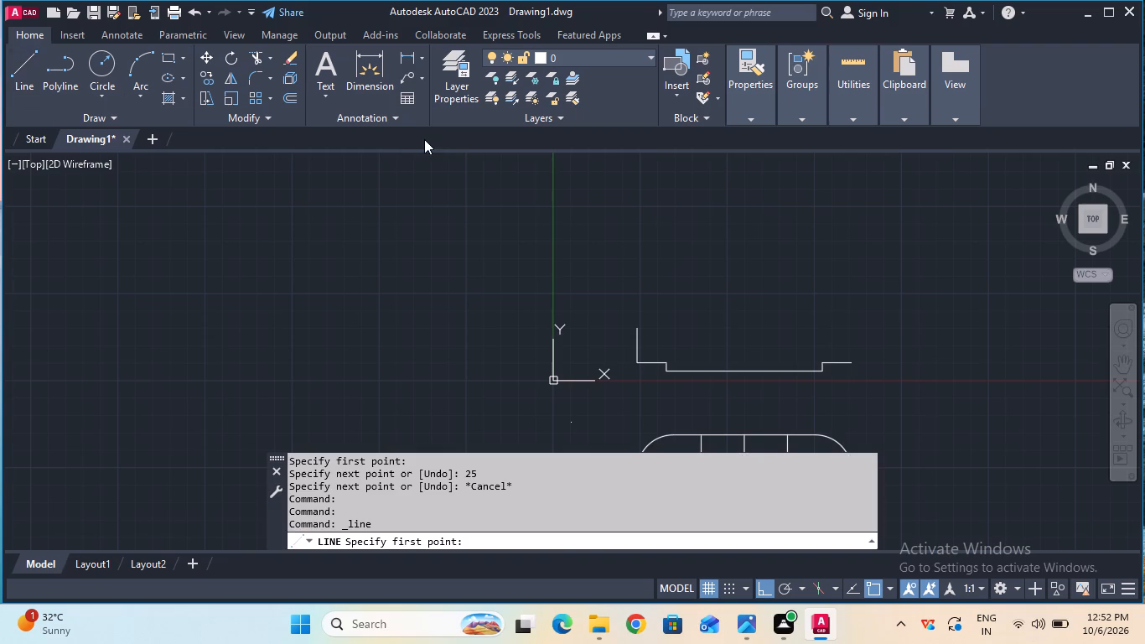
{"action": "left_click", "coordinate": [854, 361]}
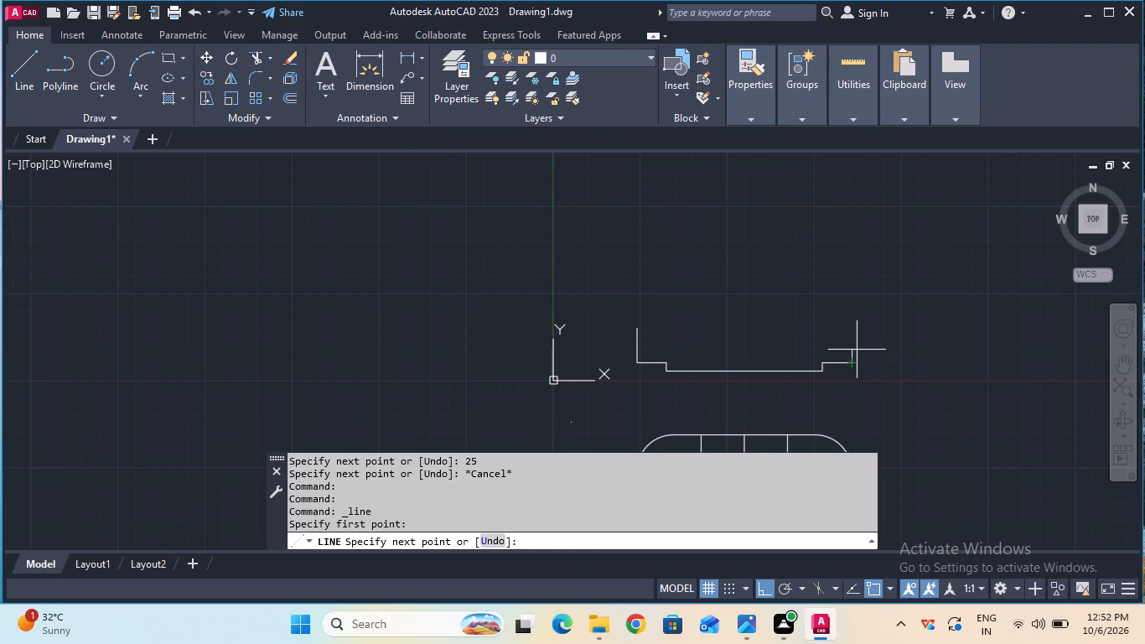
{"action": "type", "text": "25"}
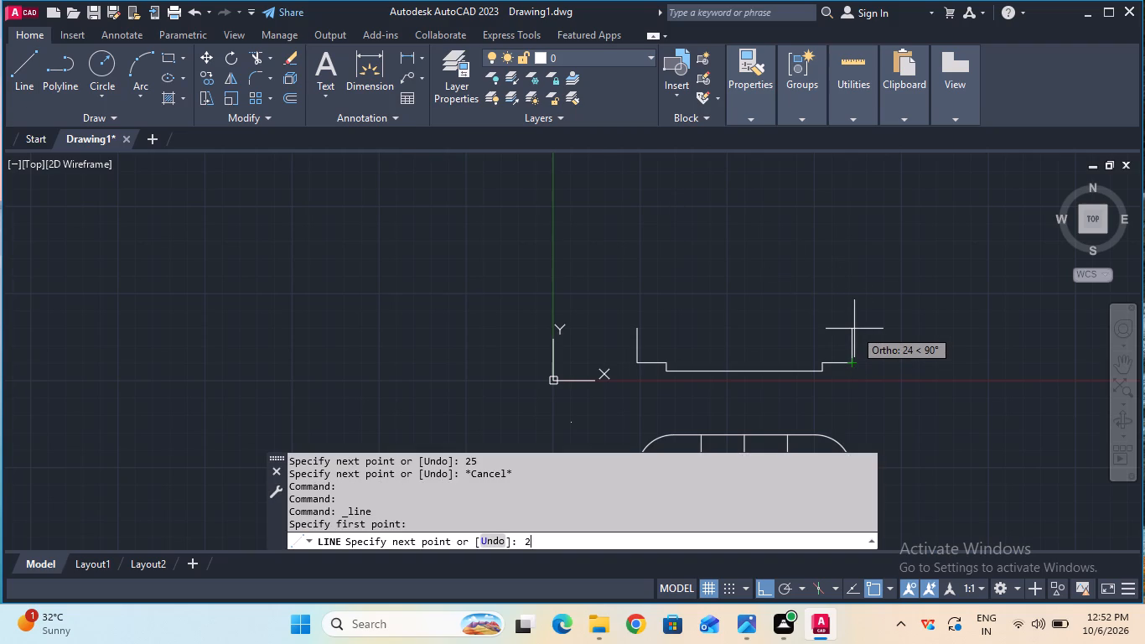
{"action": "key", "text": "Return"}
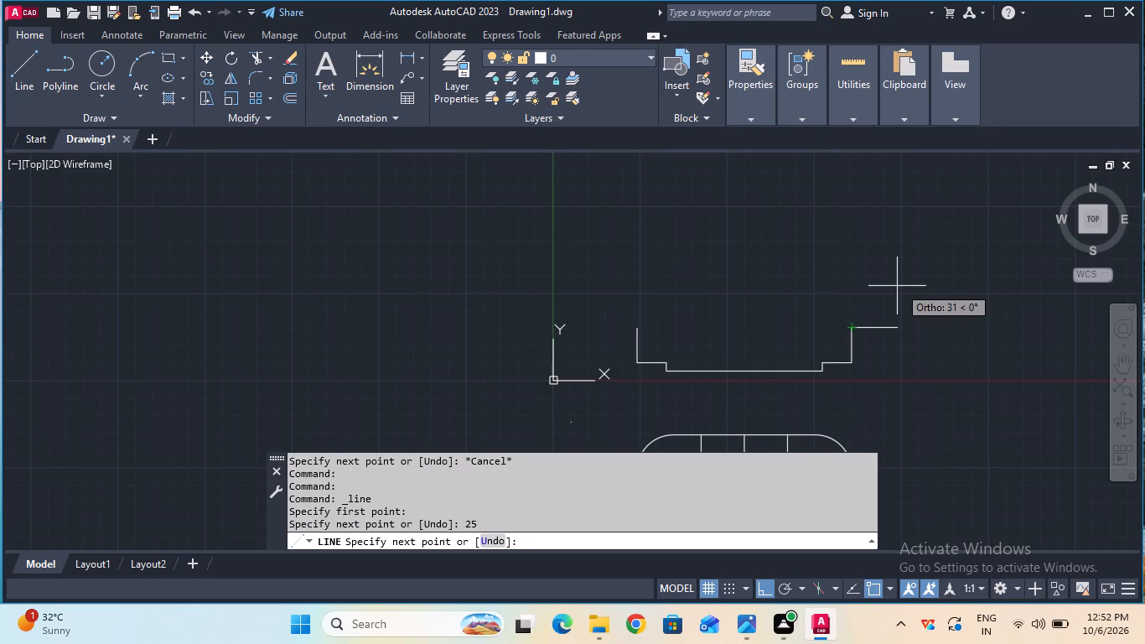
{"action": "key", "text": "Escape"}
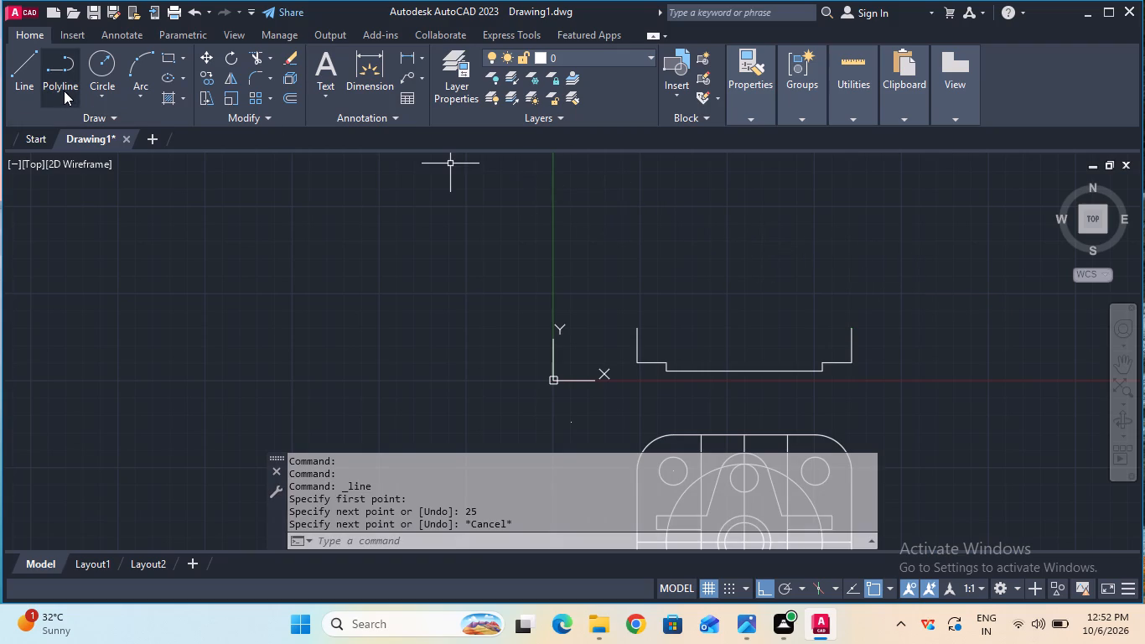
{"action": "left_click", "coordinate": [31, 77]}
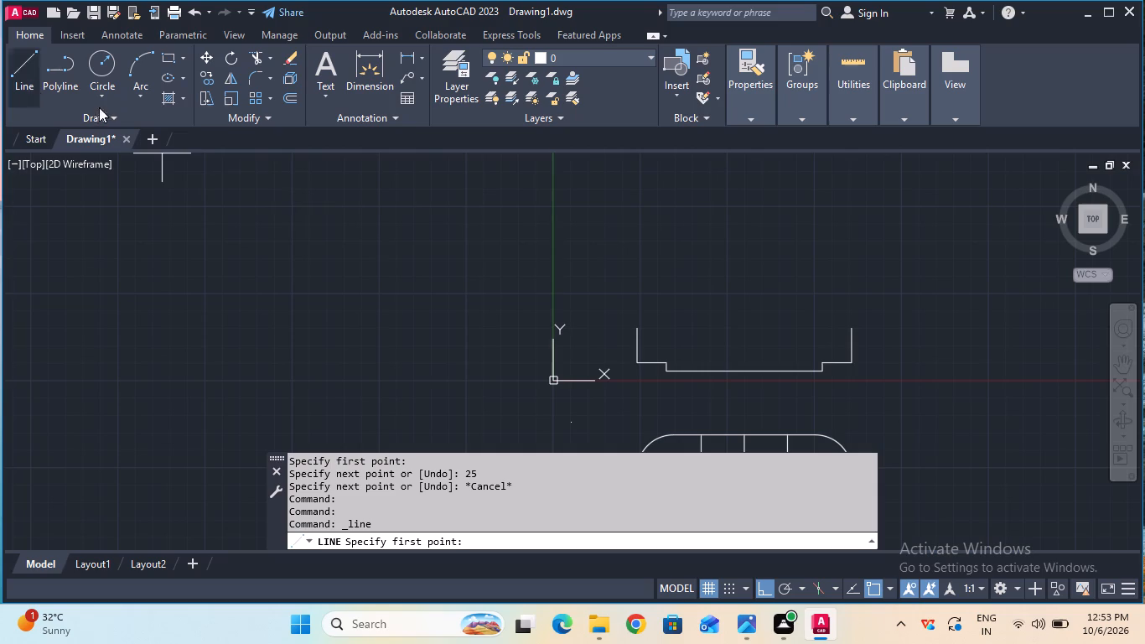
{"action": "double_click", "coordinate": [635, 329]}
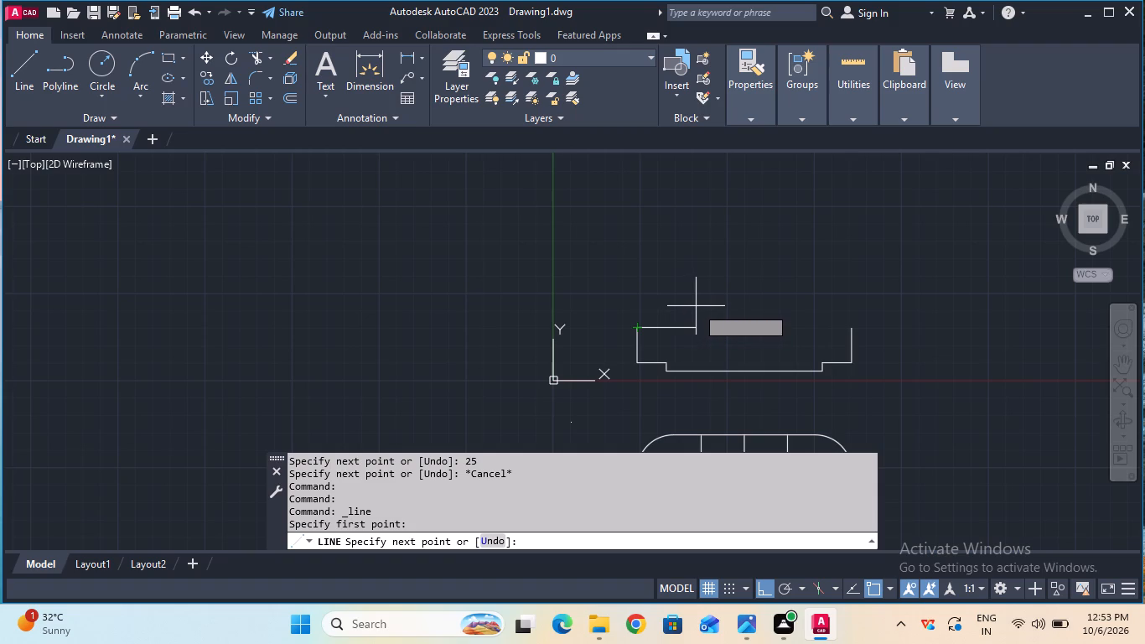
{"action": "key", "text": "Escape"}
Measure the horizontal distance between the lower ends of the two 25 mm vertical lines.
{"action": "left_click", "coordinate": [402, 56]}
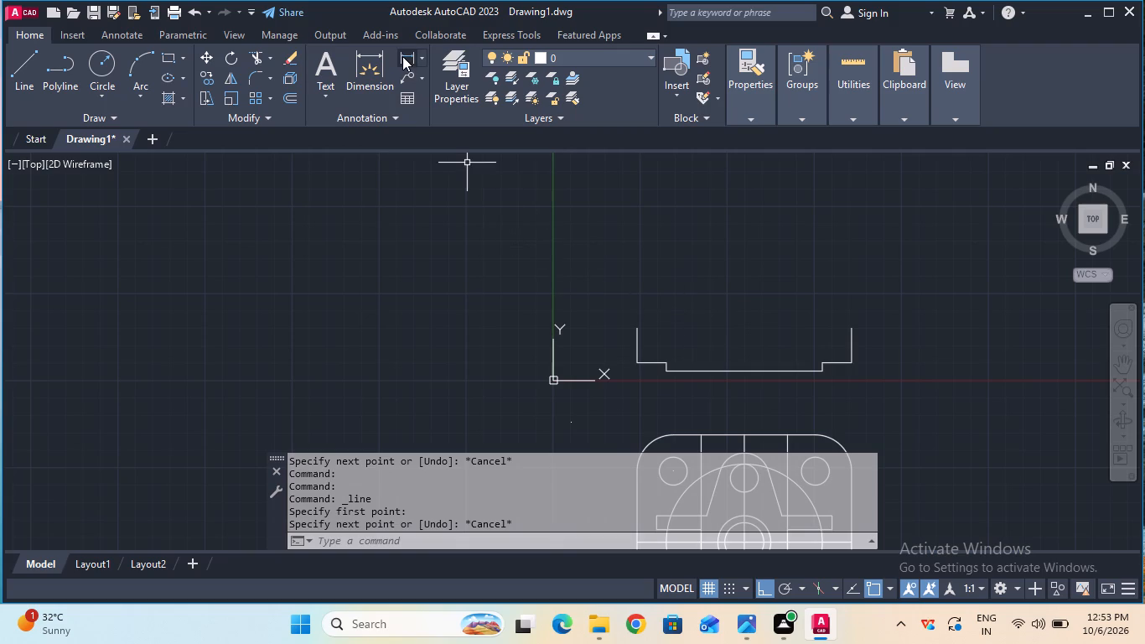
{"action": "left_click", "coordinate": [635, 360]}
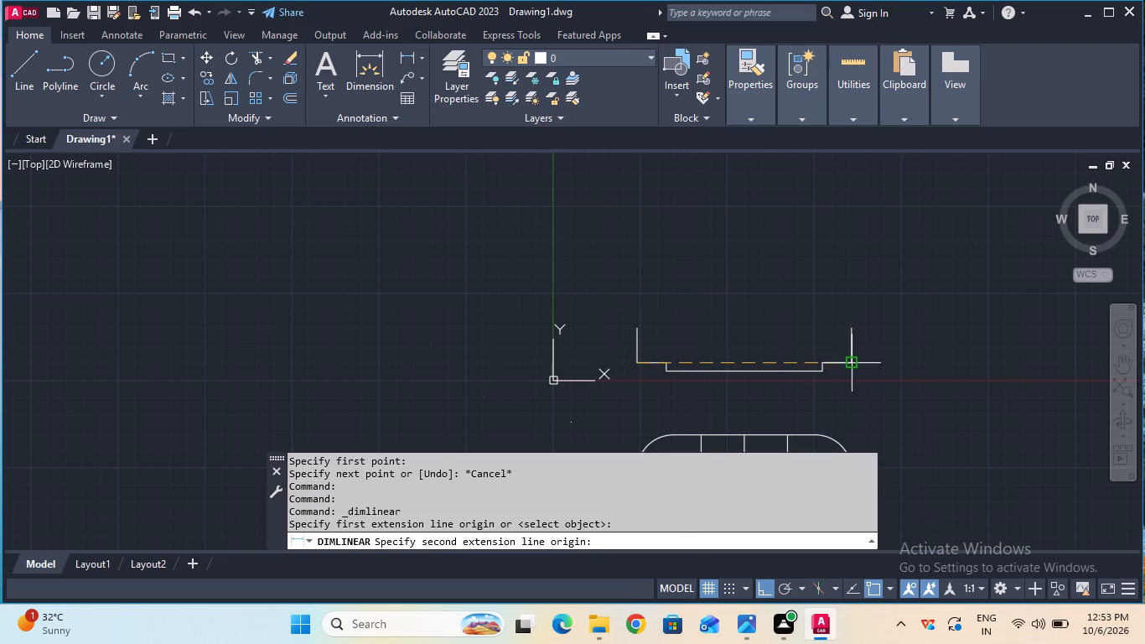
{"action": "left_click", "coordinate": [852, 358]}
{"action": "key", "text": "Escape"}
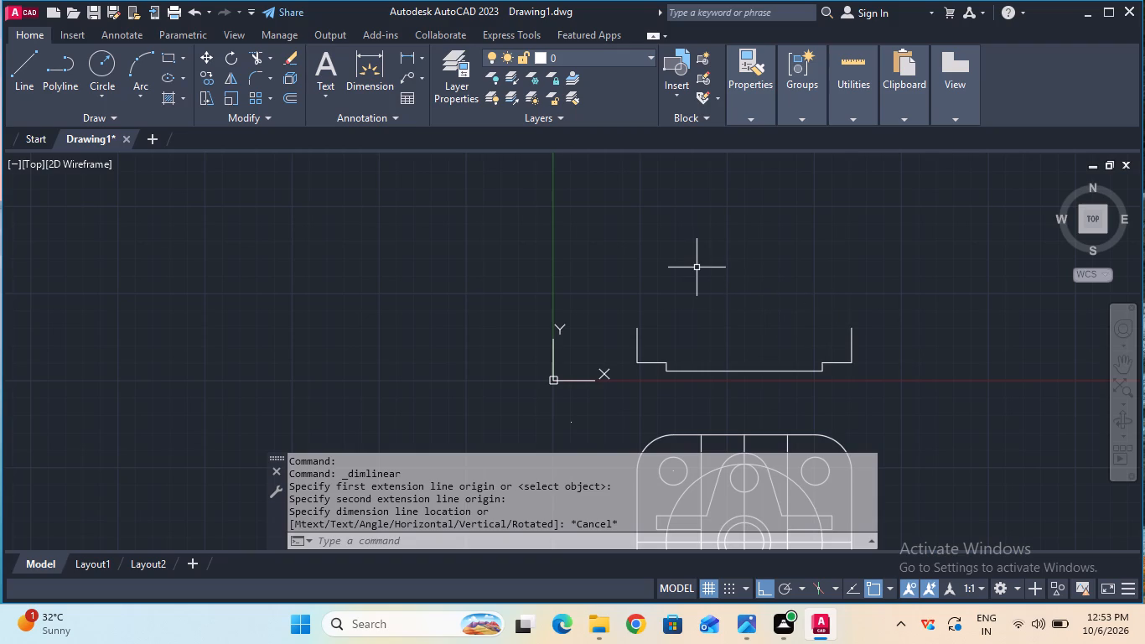
From the top of the left 25 mm line, draw a 41 mm horizontal line rightward and a 31 mm vertical line upward.
{"action": "left_click", "coordinate": [32, 89]}
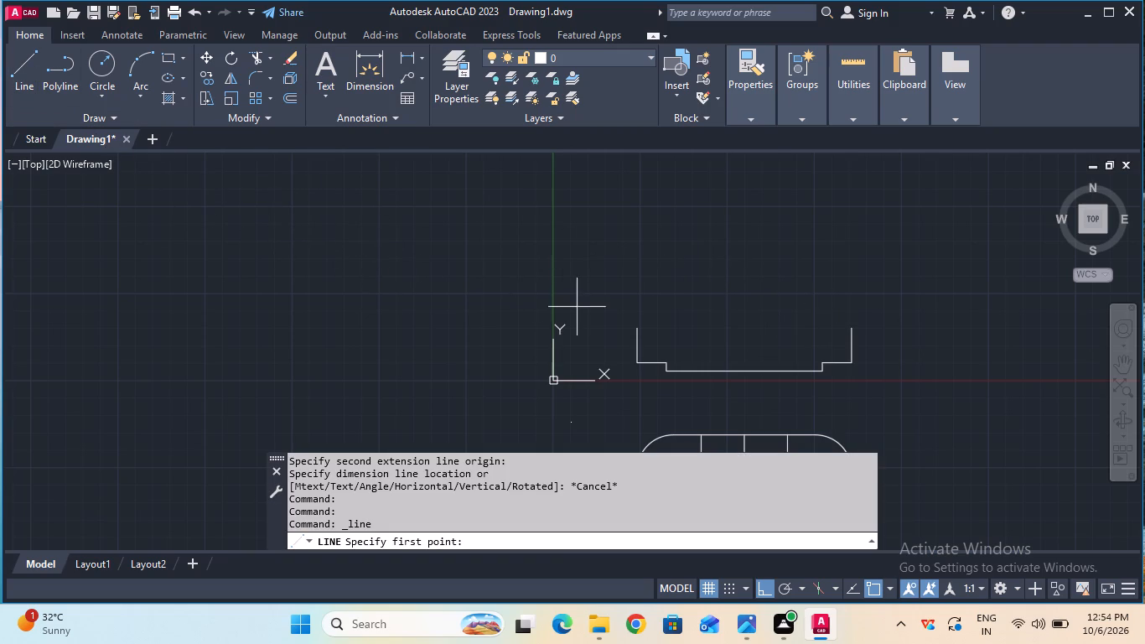
{"action": "left_click", "coordinate": [635, 323]}
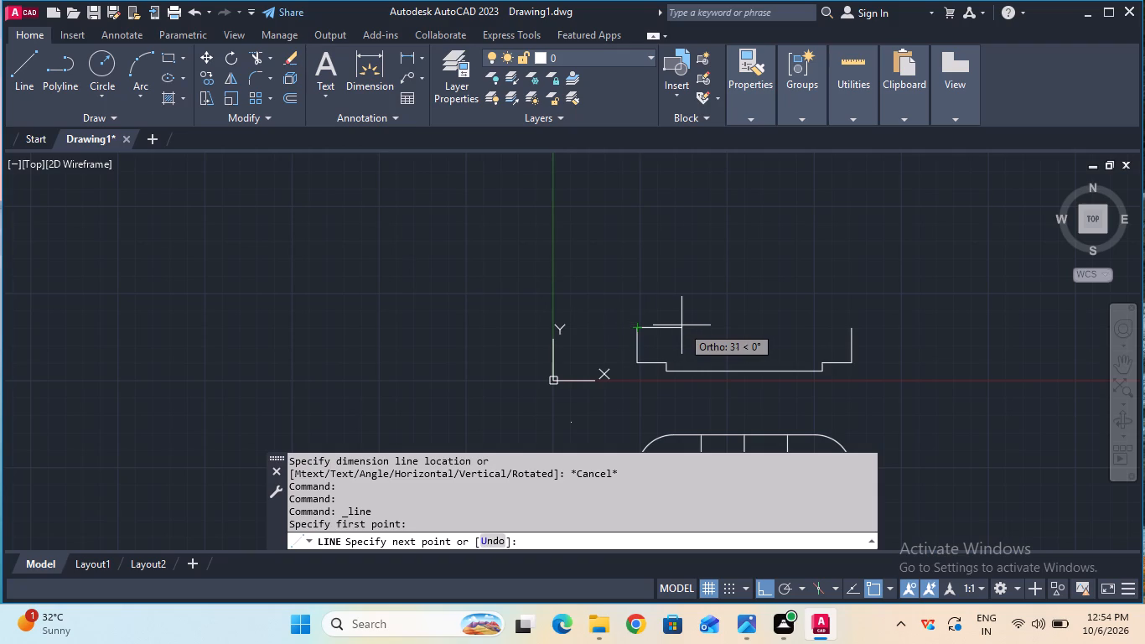
{"action": "type", "text": "41"}
{"action": "key", "text": "Return"}
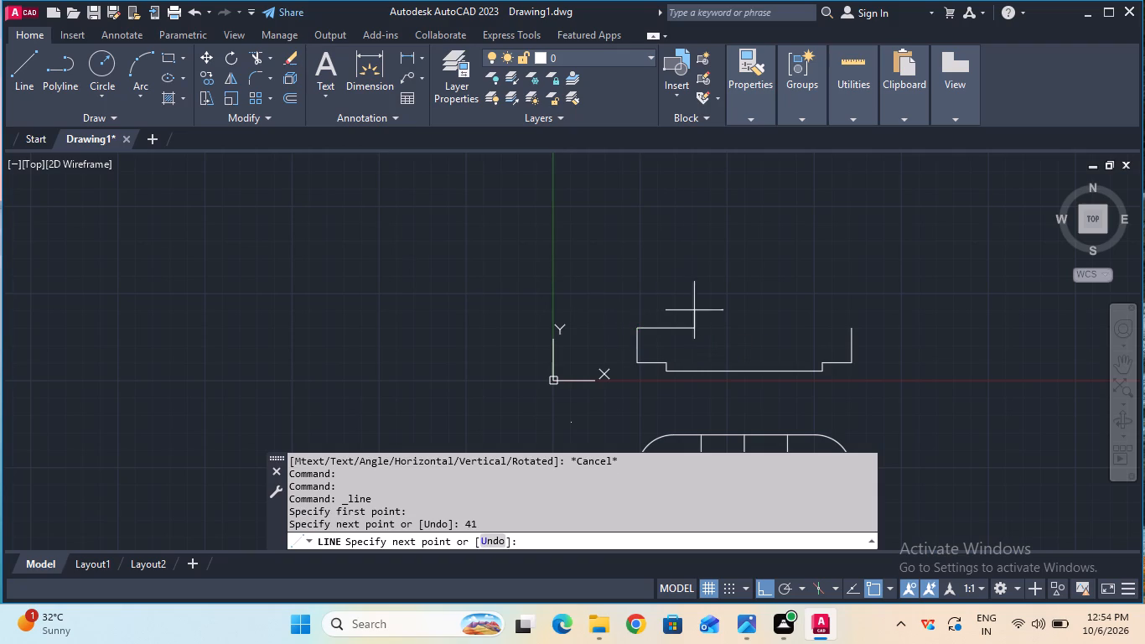
{"action": "key", "text": "3"}
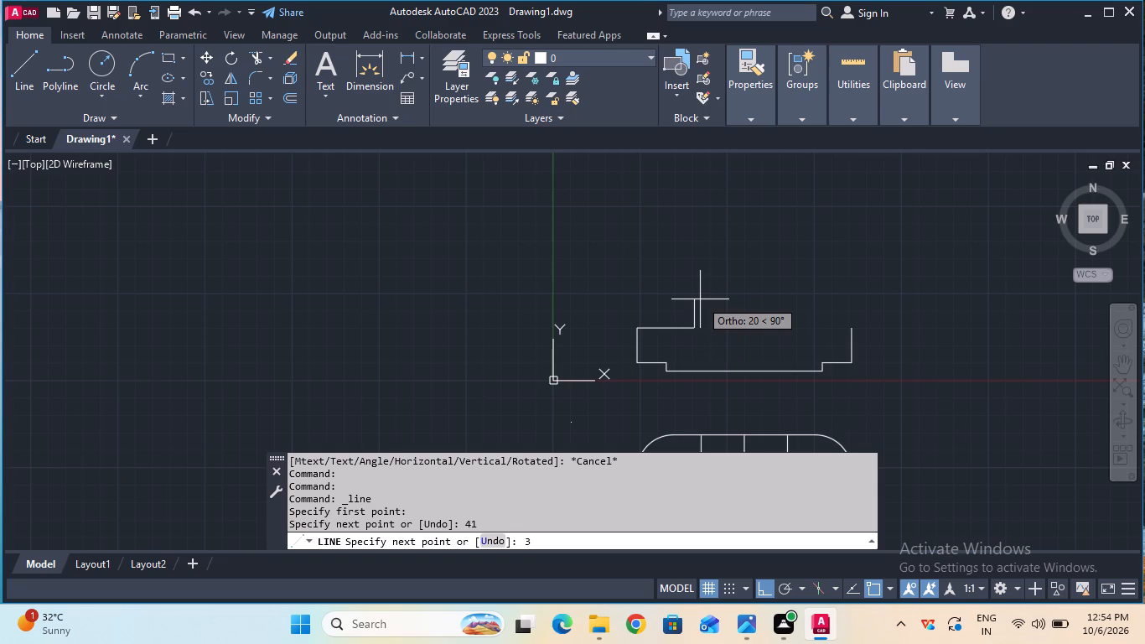
{"action": "key", "text": "1"}
{"action": "key", "text": "Return"}
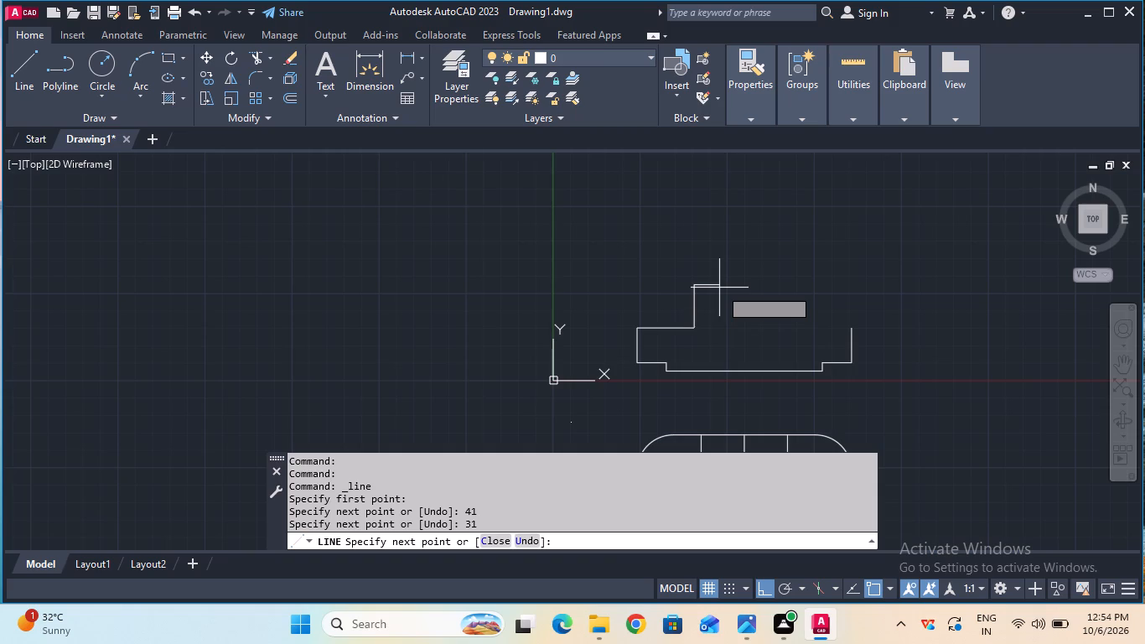
{"action": "key", "text": "Escape"}
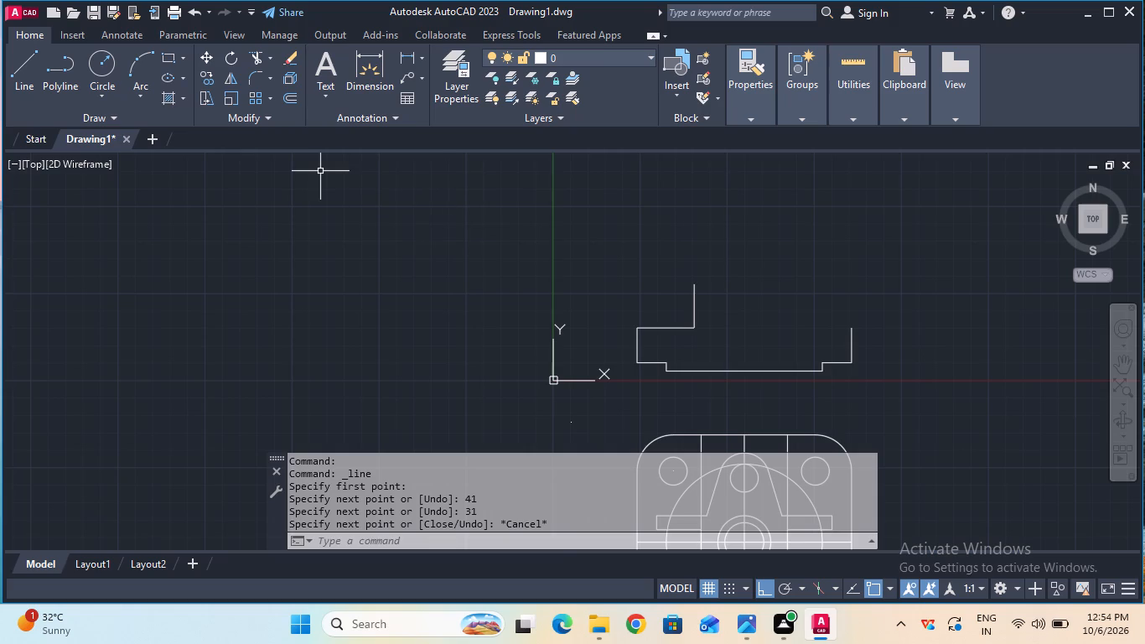
Measure the length of the left upper horizontal shoulder line.
{"action": "left_click", "coordinate": [407, 62]}
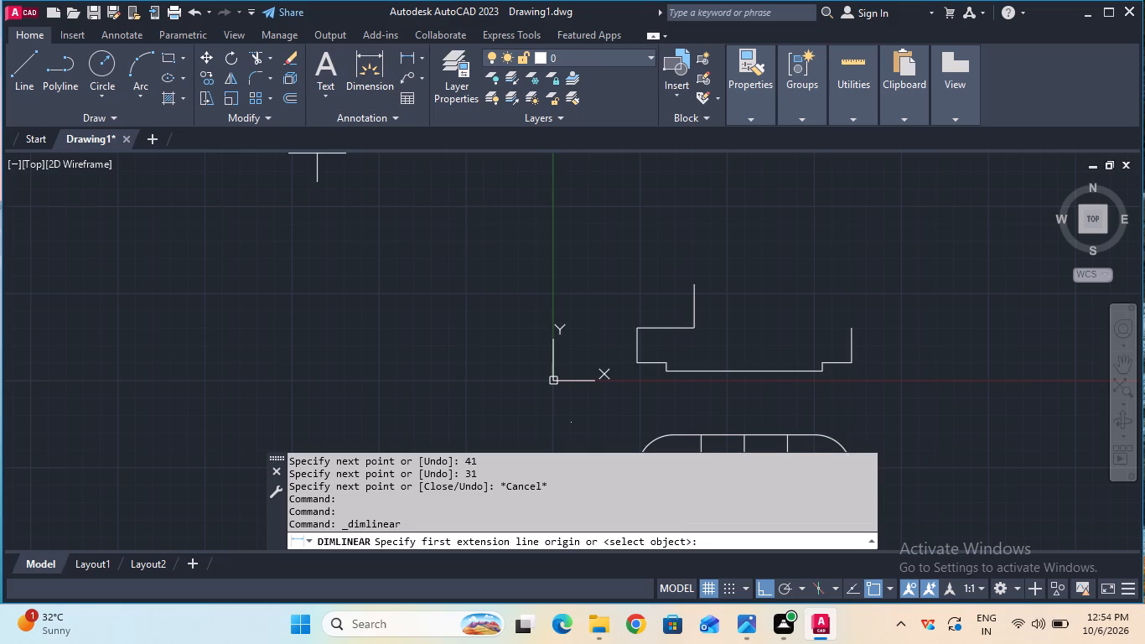
{"action": "left_click", "coordinate": [640, 326]}
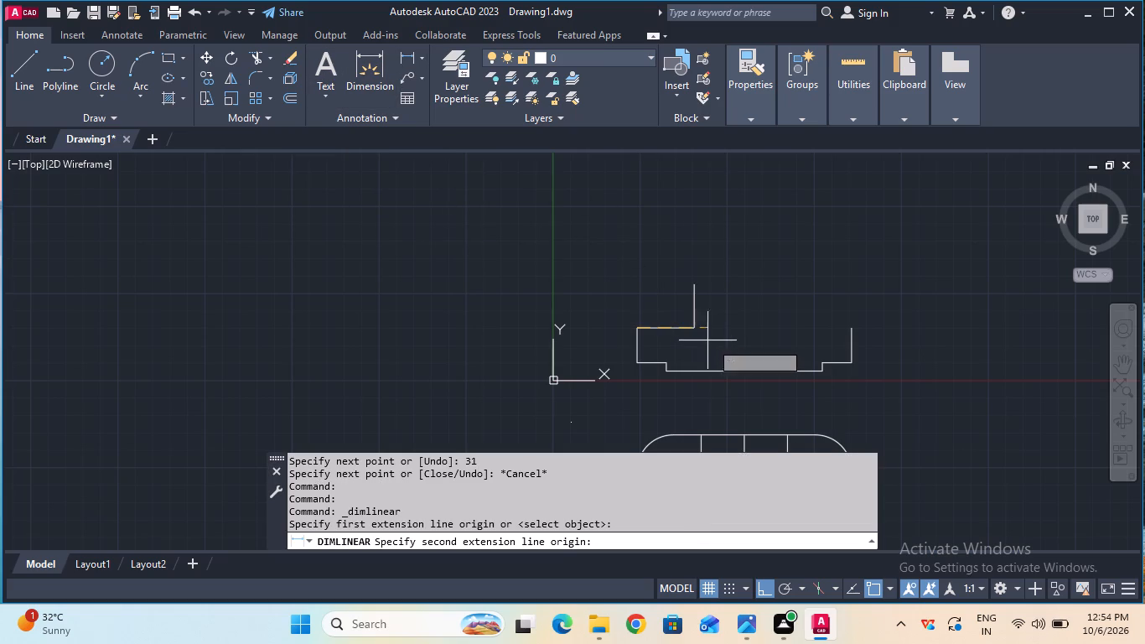
{"action": "left_click", "coordinate": [694, 330]}
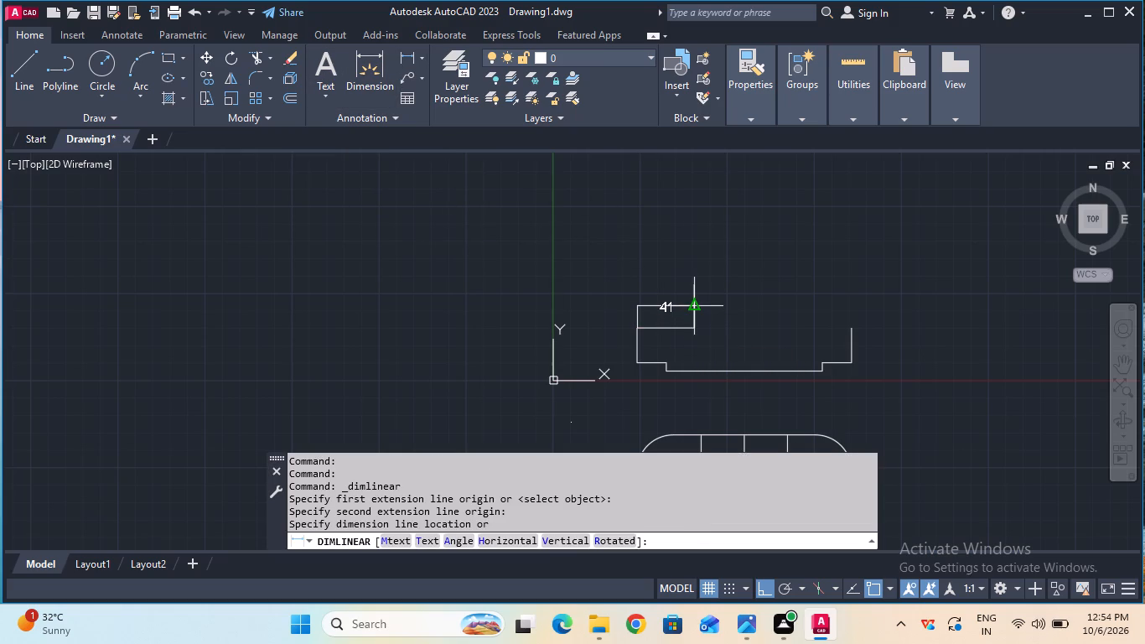
{"action": "key", "text": "Escape"}
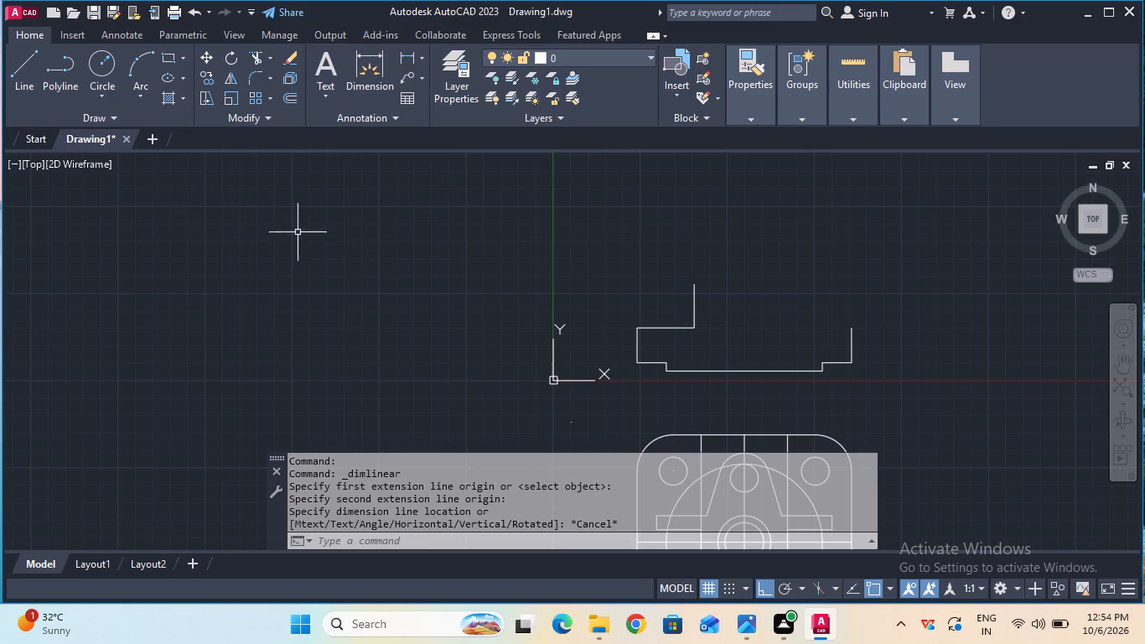
From the top of the right 25 mm line, draw 41 mm leftward, 31 mm upward, and across to the left 31 mm line's upper end.
{"action": "left_click", "coordinate": [28, 84]}
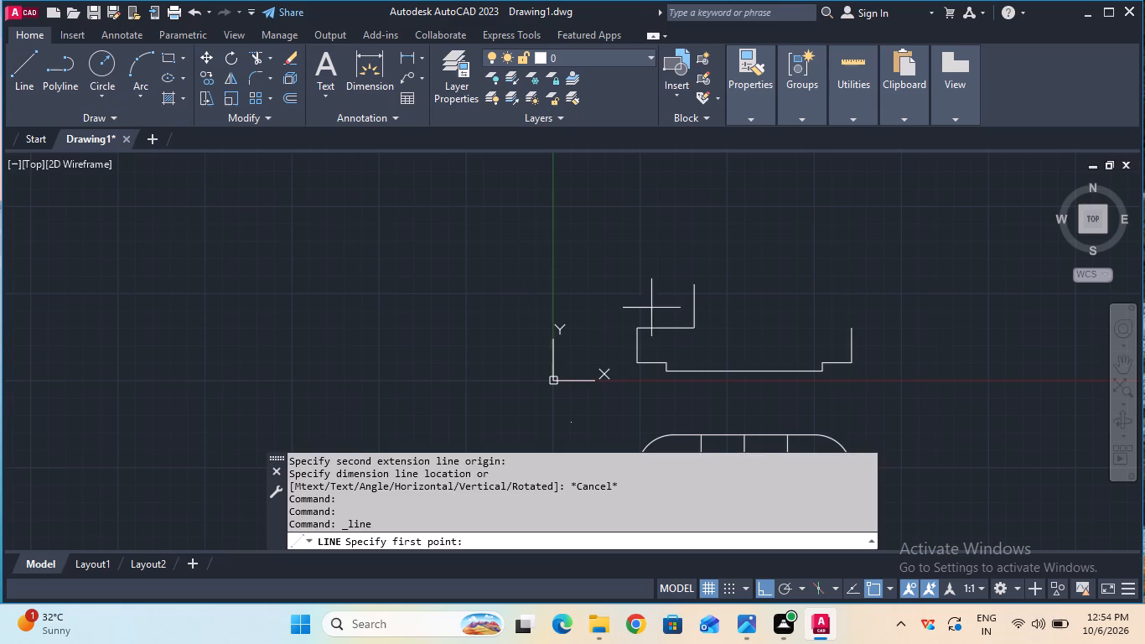
{"action": "left_click", "coordinate": [852, 331]}
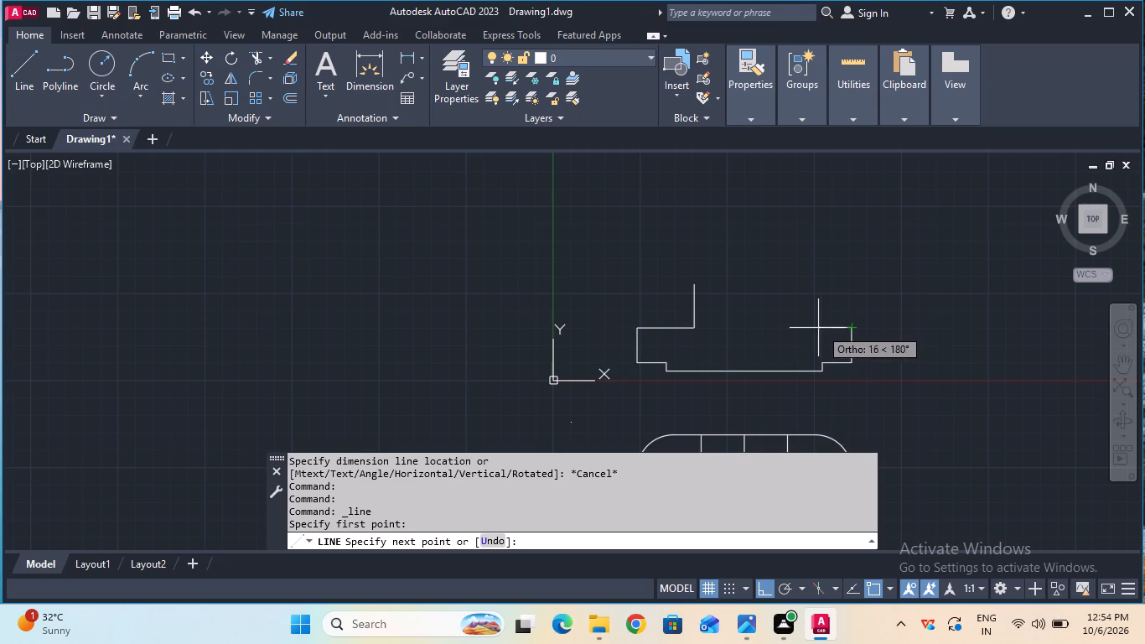
{"action": "type", "text": "41"}
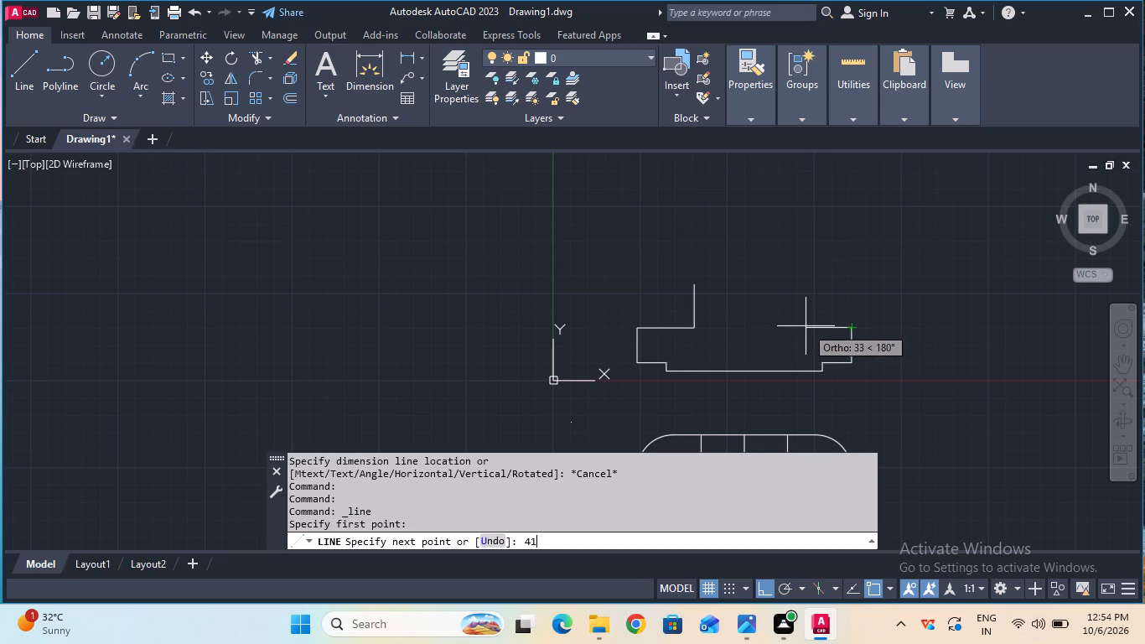
{"action": "key", "text": "Return"}
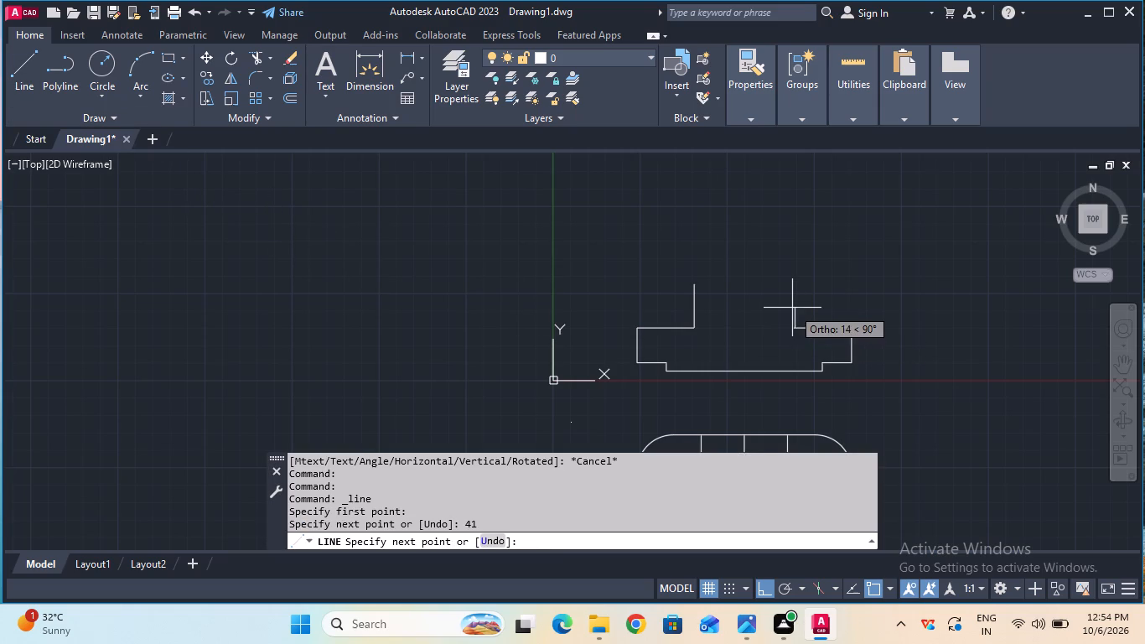
{"action": "type", "text": "31"}
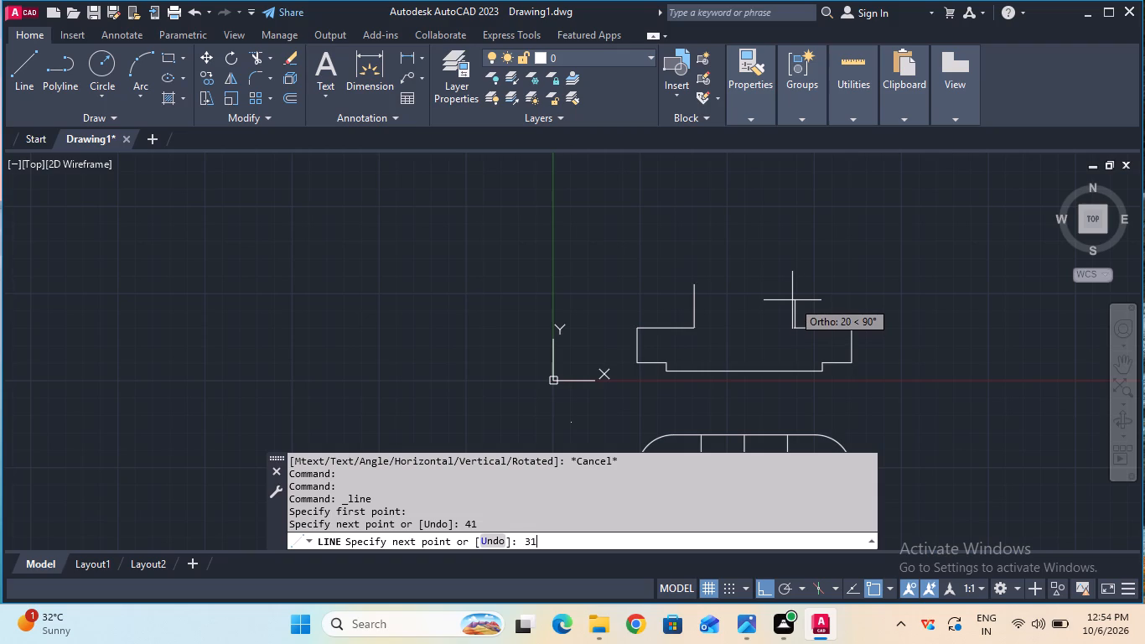
{"action": "key", "text": "Return"}
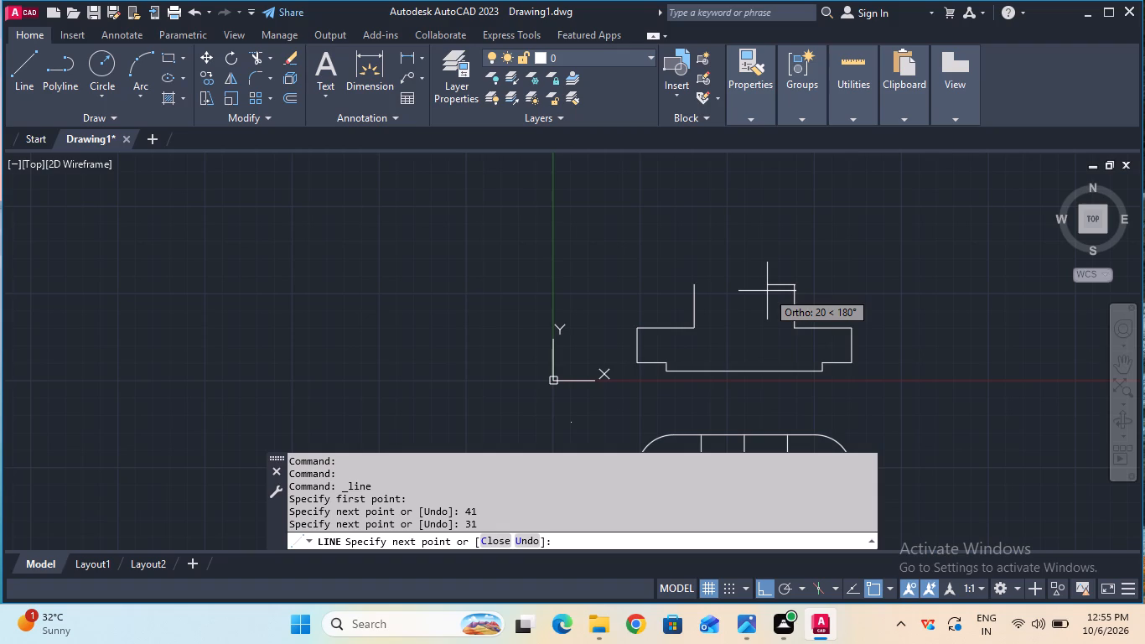
{"action": "left_click", "coordinate": [692, 288]}
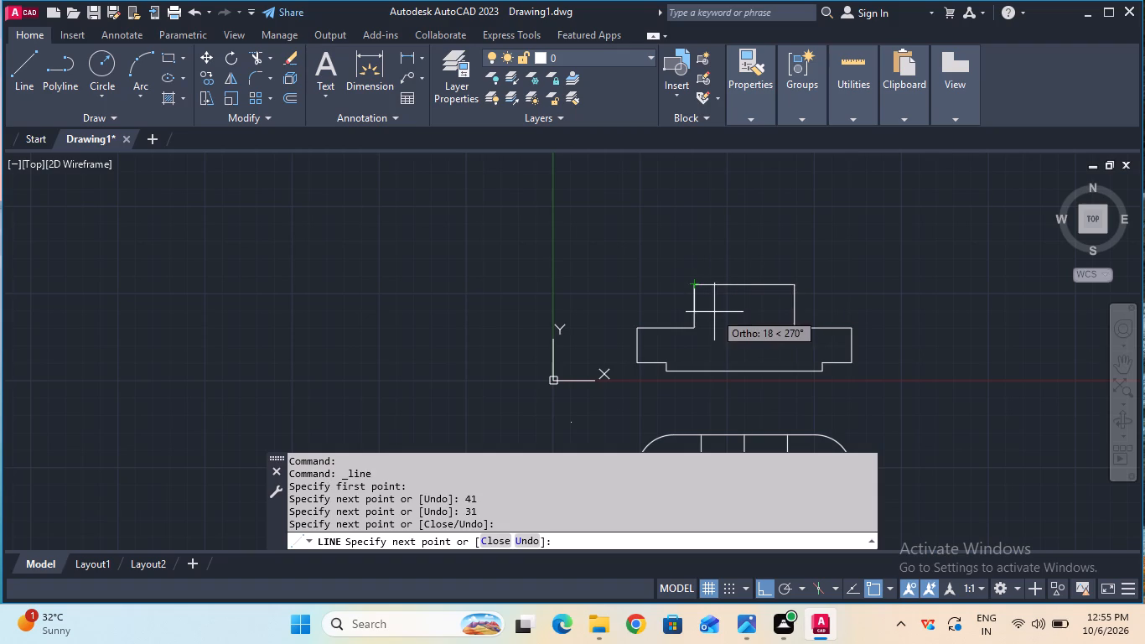
{"action": "key", "text": "Escape"}
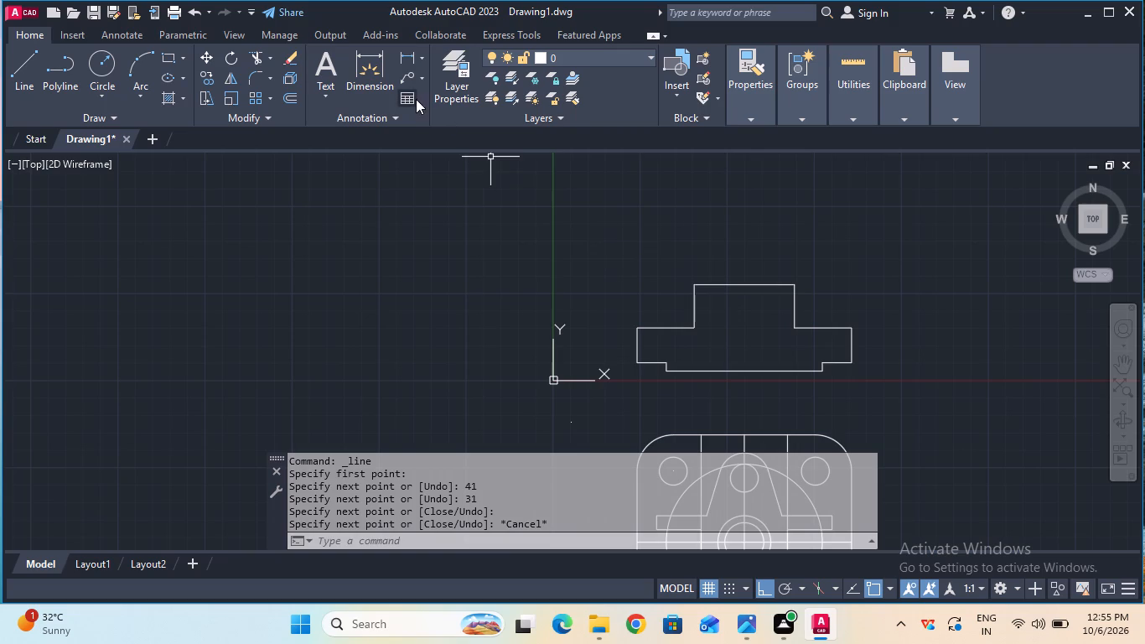
Measure the width of the top horizontal edge of the projected view.
{"action": "left_click", "coordinate": [401, 51]}
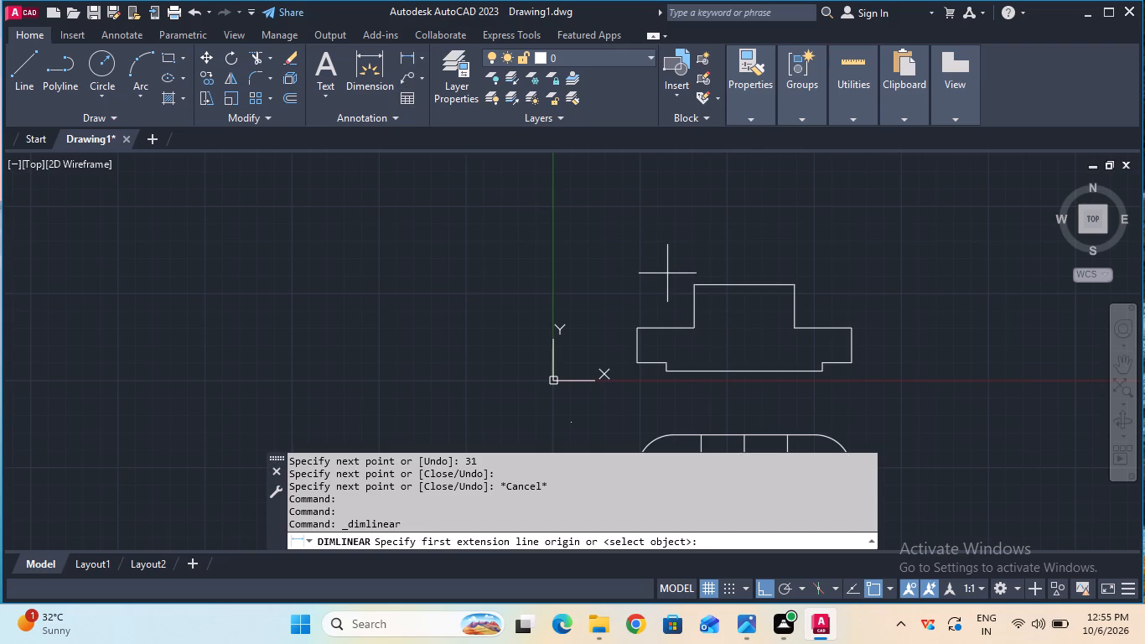
{"action": "left_click", "coordinate": [695, 283]}
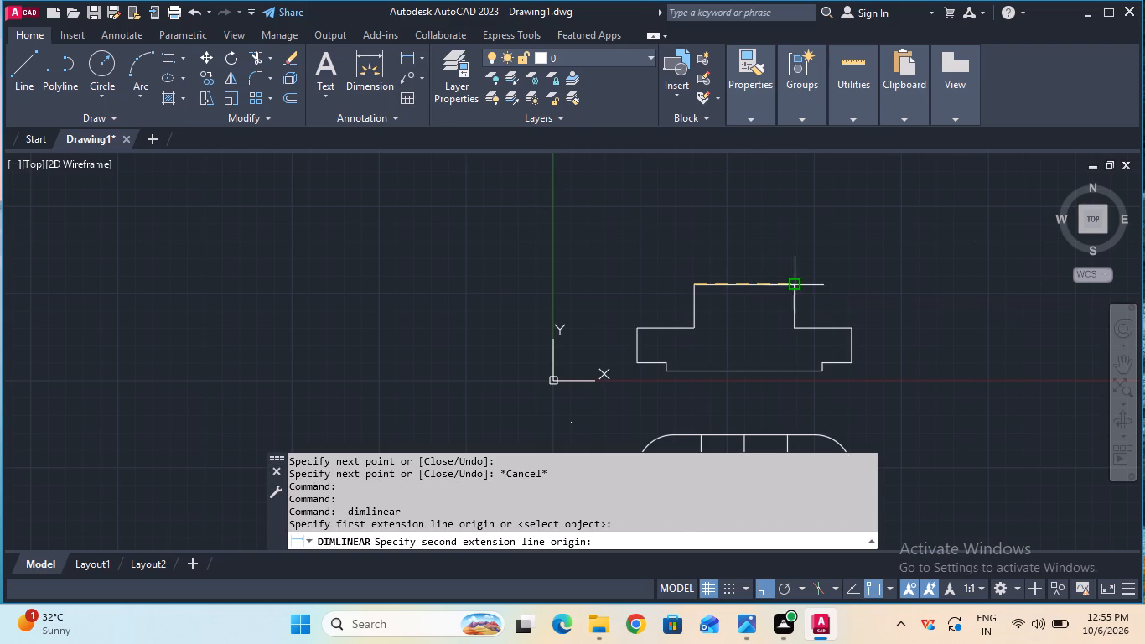
{"action": "left_click", "coordinate": [798, 286]}
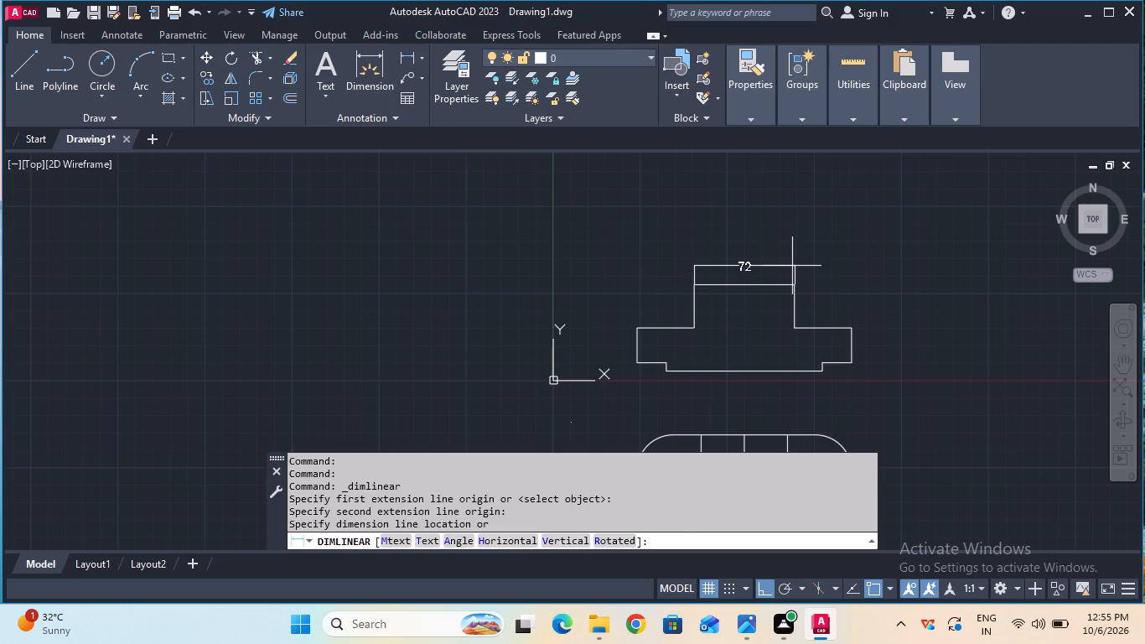
{"action": "key", "text": "Escape"}
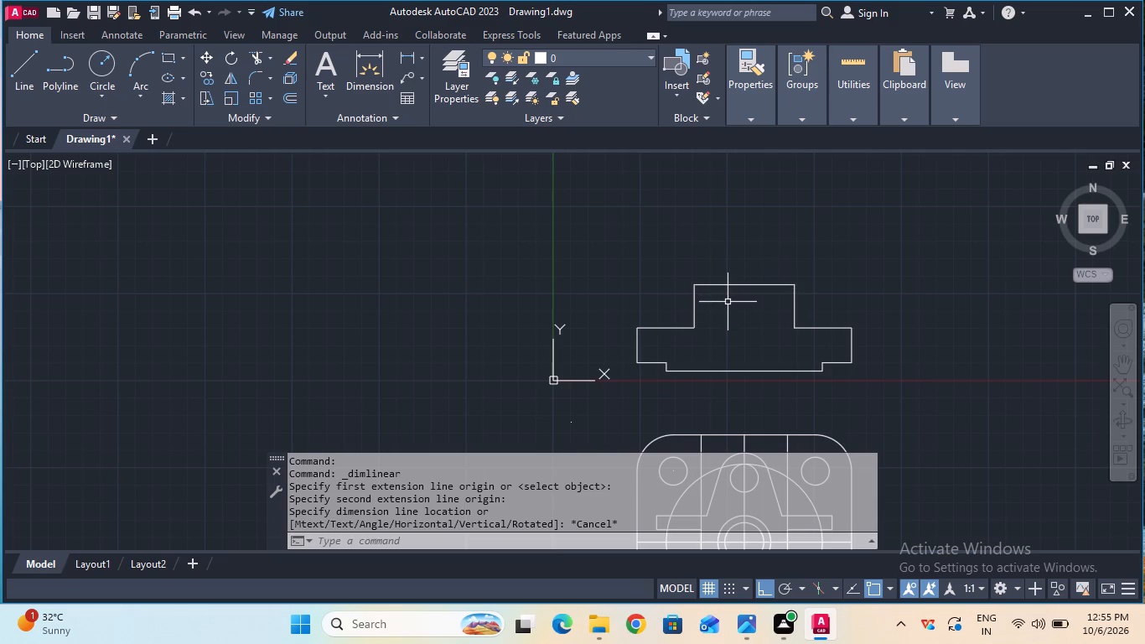
Add a centerline midway between the two 31 mm vertical sides of the upper block.
{"action": "key", "text": "c"}
{"action": "key", "text": "l"}
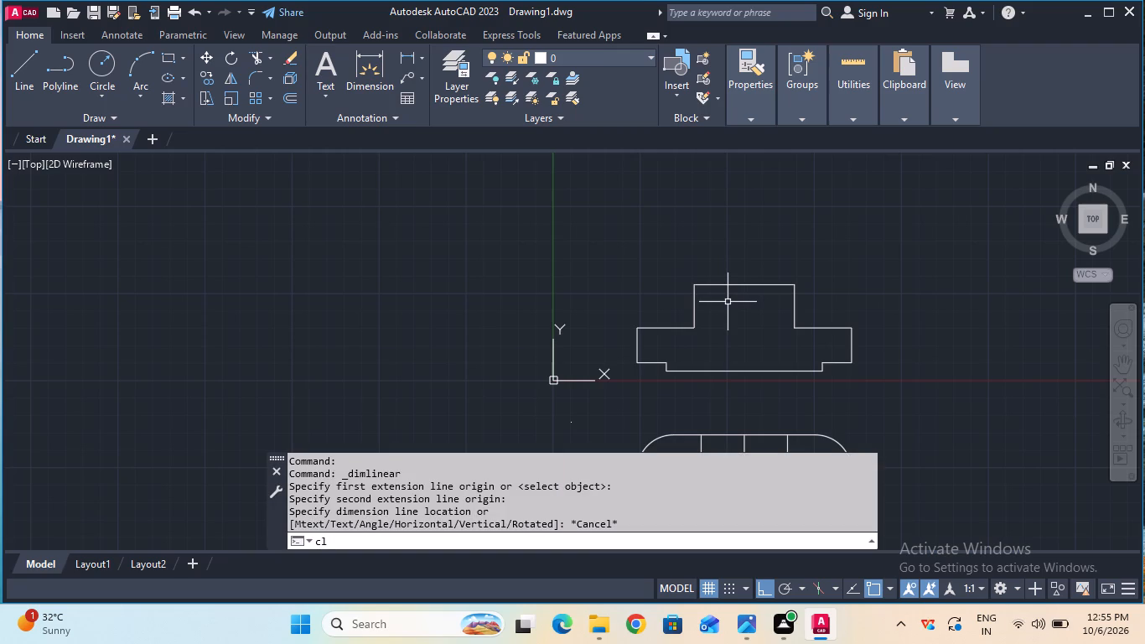
{"action": "double_click", "coordinate": [452, 368]}
{"action": "left_click", "coordinate": [696, 311]}
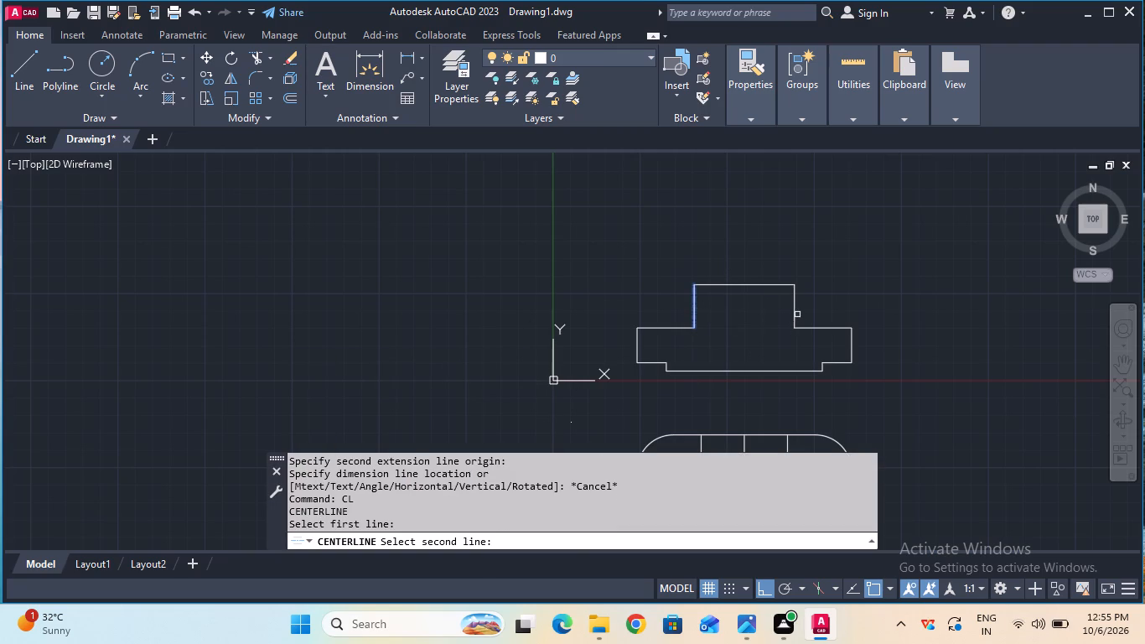
{"action": "left_click", "coordinate": [795, 314]}
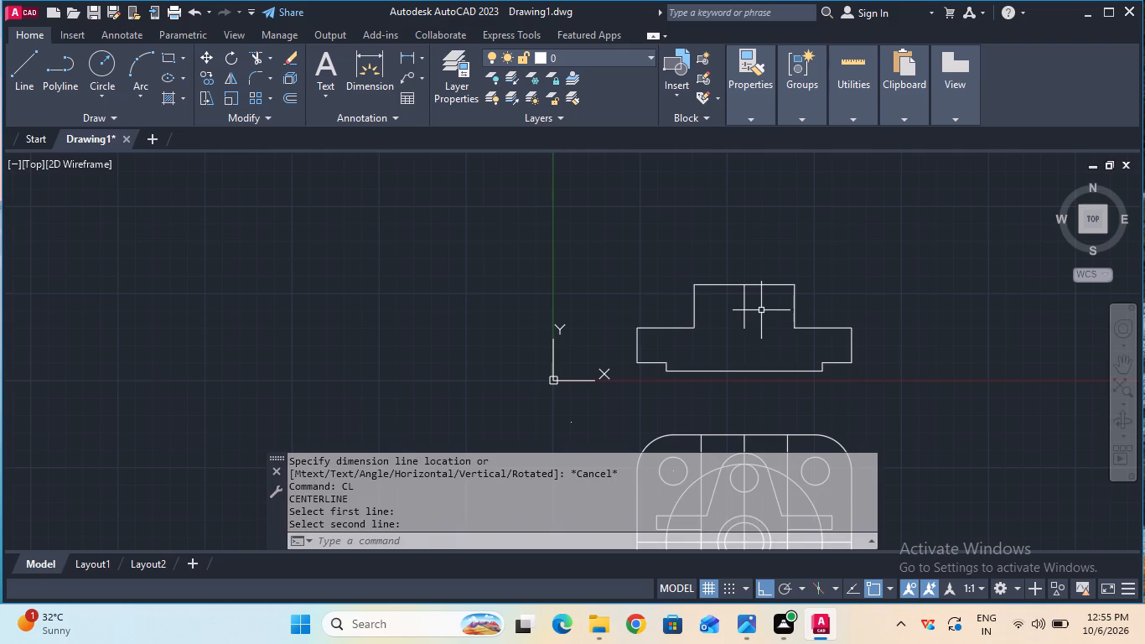
{"action": "scroll", "coordinate": [736, 306], "scroll_direction": "up", "scroll_amount": 2, "text": "ctrl"}
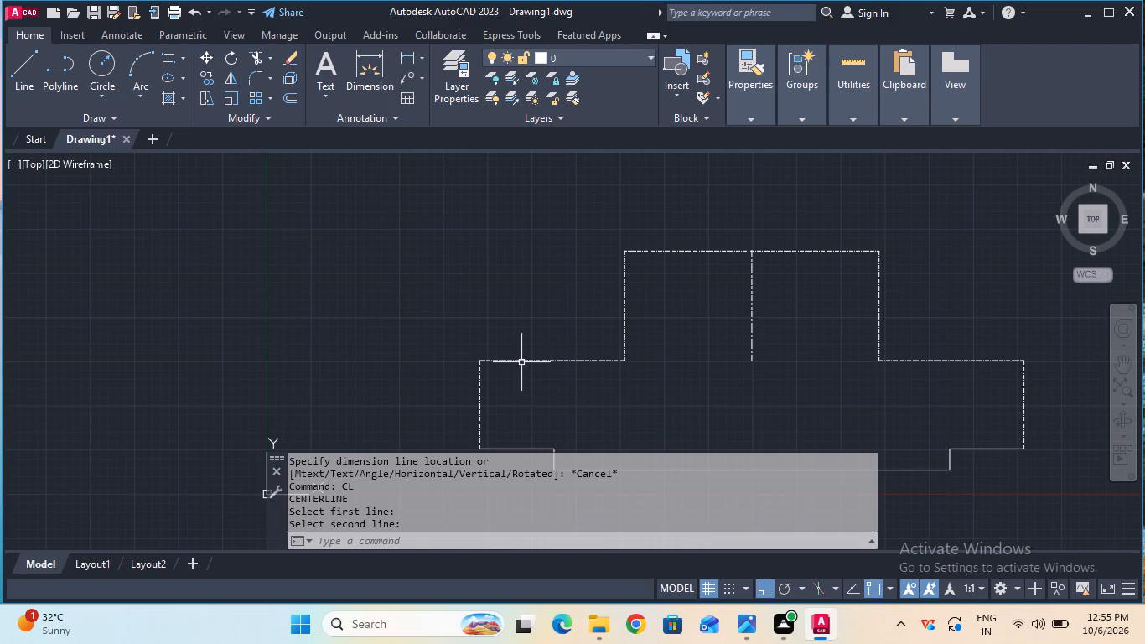
Set the linetype of the entire projected stepped view, including its centerline, to ByBlock.
{"action": "scroll", "coordinate": [601, 331], "scroll_direction": "down", "scroll_amount": 2, "text": "ctrl"}
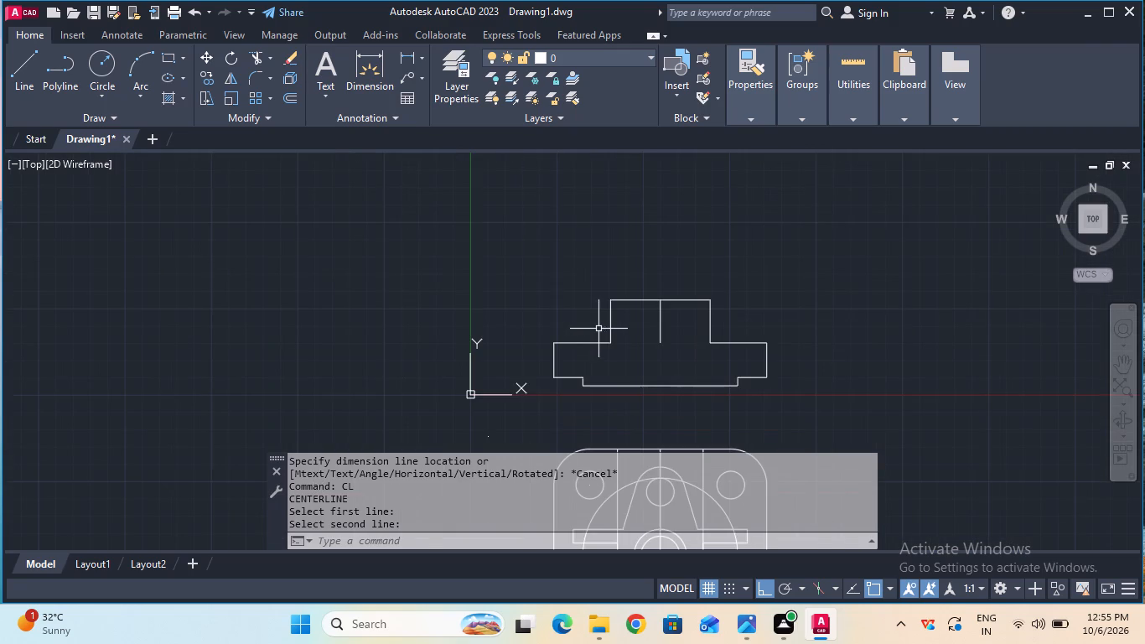
{"action": "double_click", "coordinate": [503, 253]}
{"action": "double_click", "coordinate": [786, 419]}
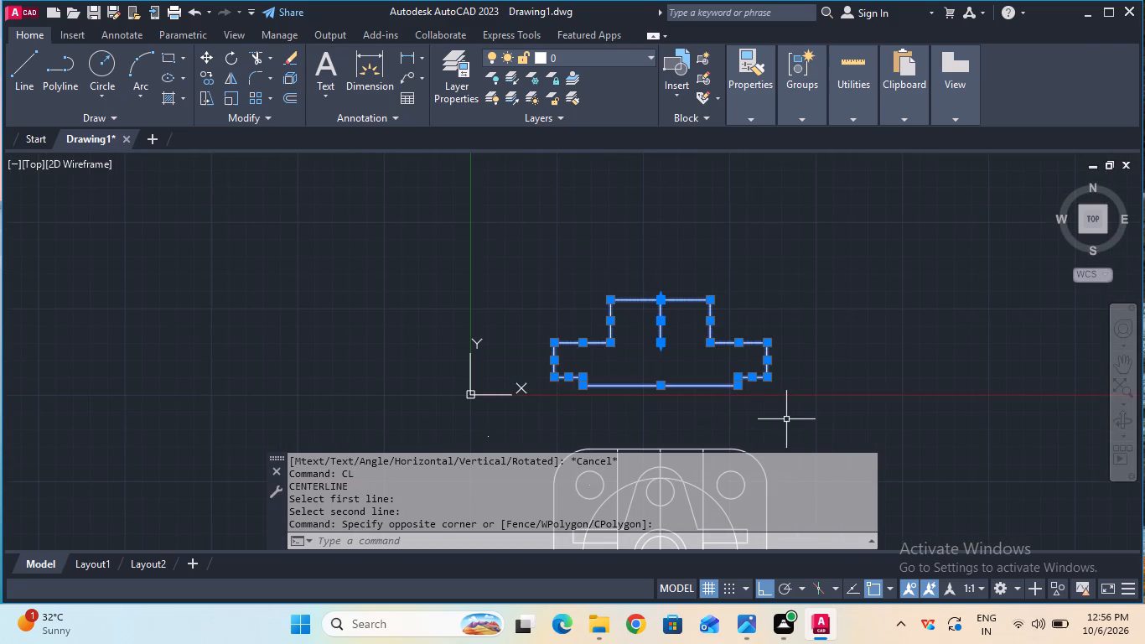
{"action": "double_click", "coordinate": [756, 123]}
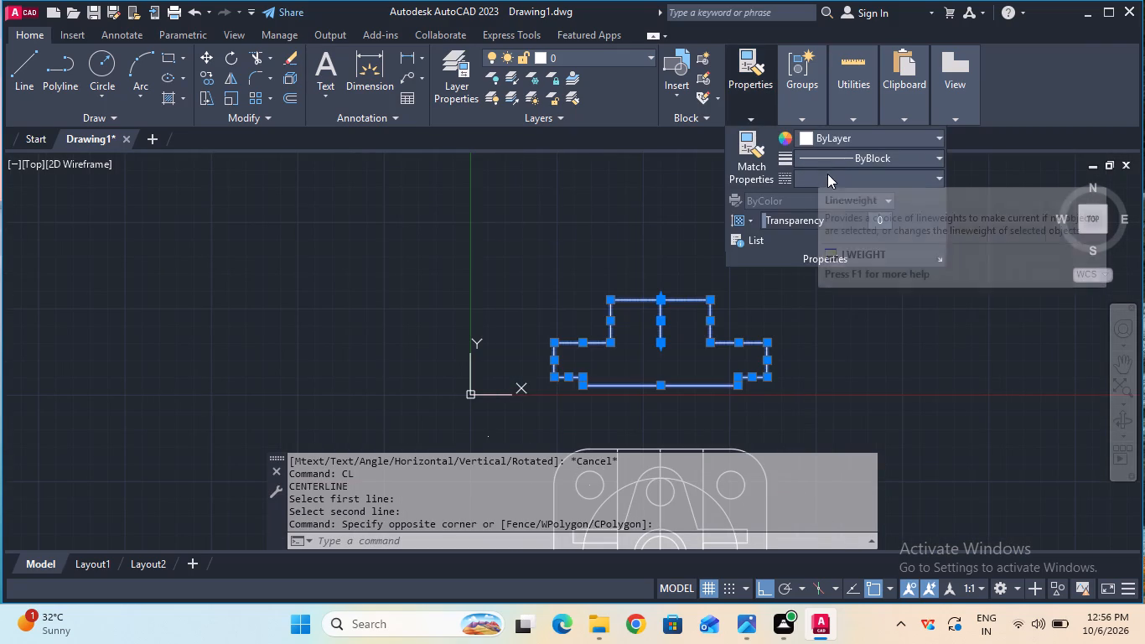
{"action": "double_click", "coordinate": [885, 174]}
{"action": "double_click", "coordinate": [890, 174]}
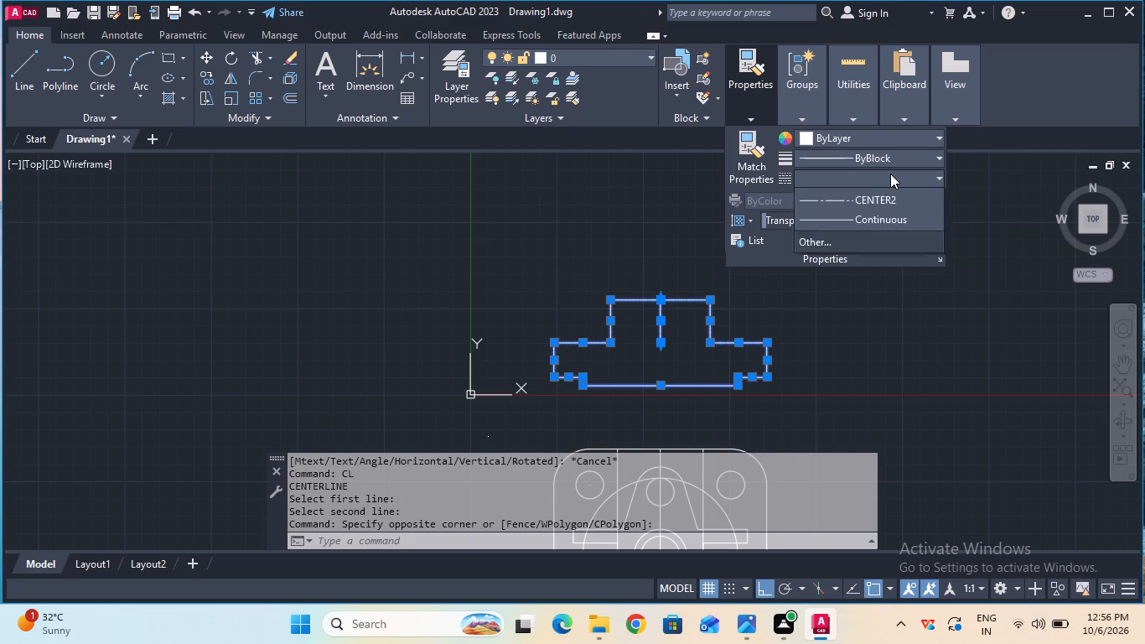
{"action": "left_click", "coordinate": [890, 174]}
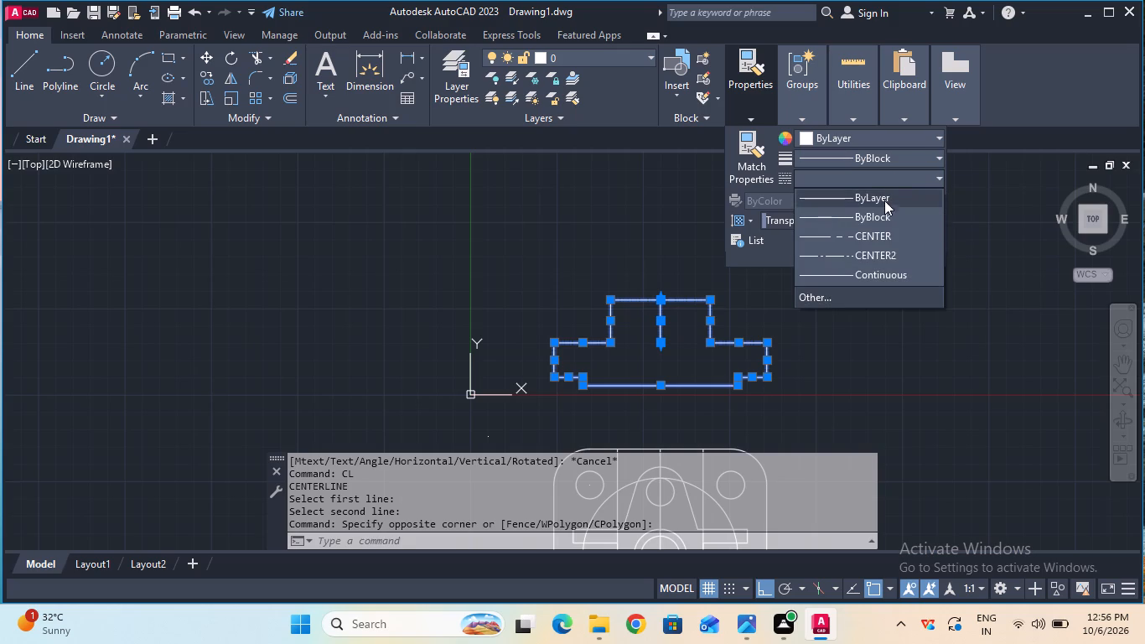
{"action": "double_click", "coordinate": [884, 212]}
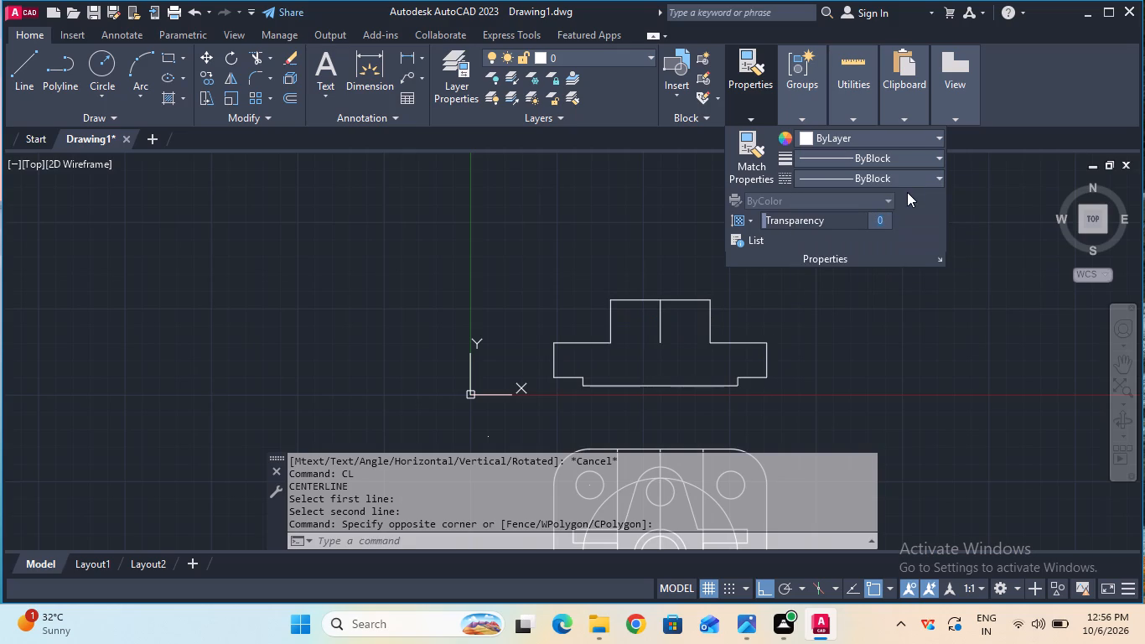
{"action": "left_click", "coordinate": [666, 171]}
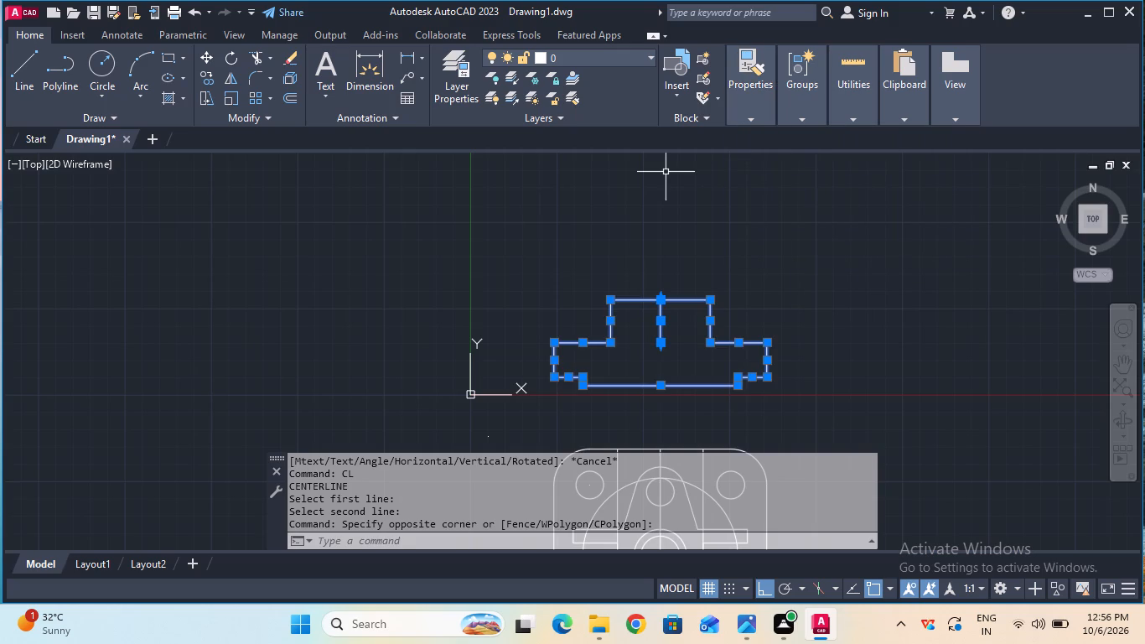
{"action": "key", "text": "Escape"}
Delete the vertical centerline inside the upper block of the projected view.
{"action": "scroll", "coordinate": [650, 320], "scroll_direction": "up", "scroll_amount": 2, "text": "ctrl"}
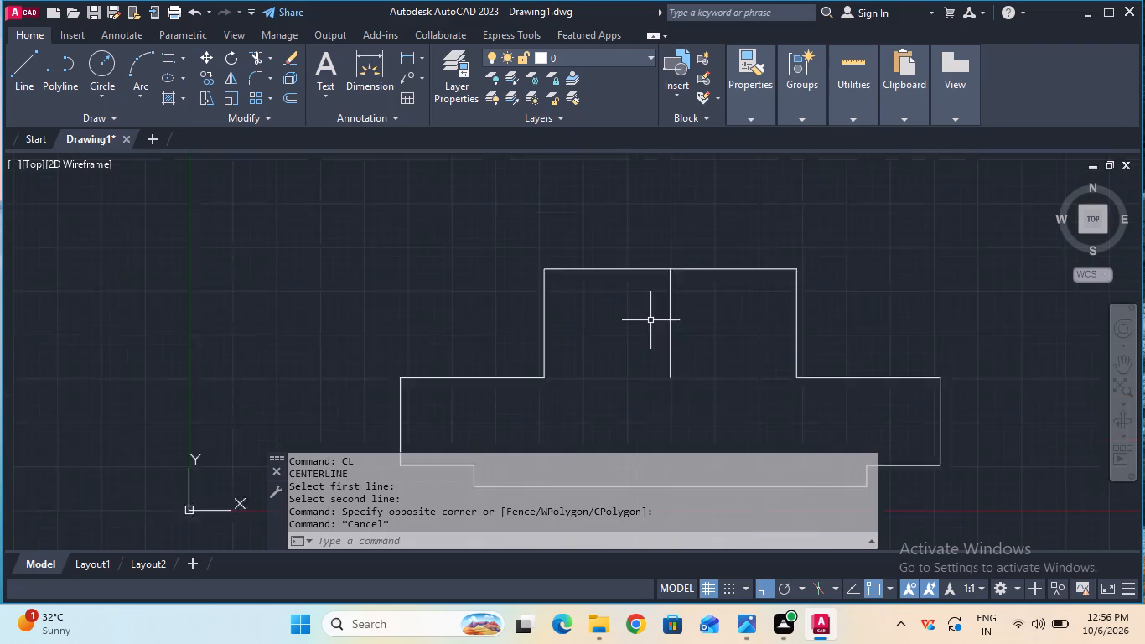
{"action": "scroll", "coordinate": [650, 320], "scroll_direction": "up", "scroll_amount": 2, "text": "ctrl"}
{"action": "scroll", "coordinate": [650, 320], "scroll_direction": "down", "scroll_amount": 2, "text": "ctrl"}
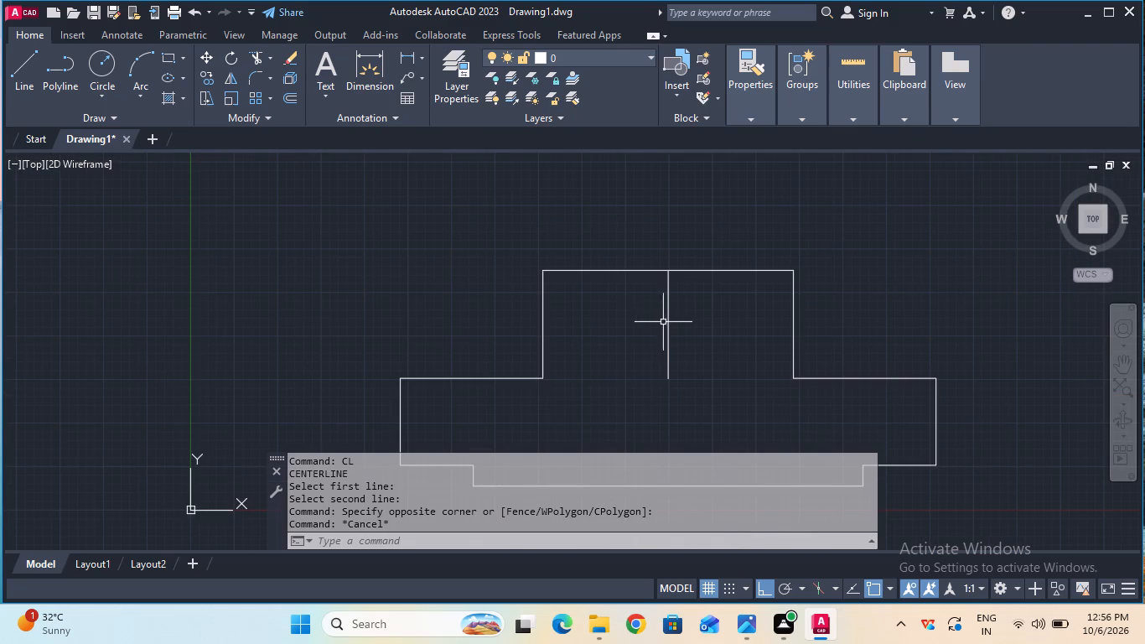
{"action": "double_click", "coordinate": [669, 323]}
{"action": "key", "text": "Delete"}
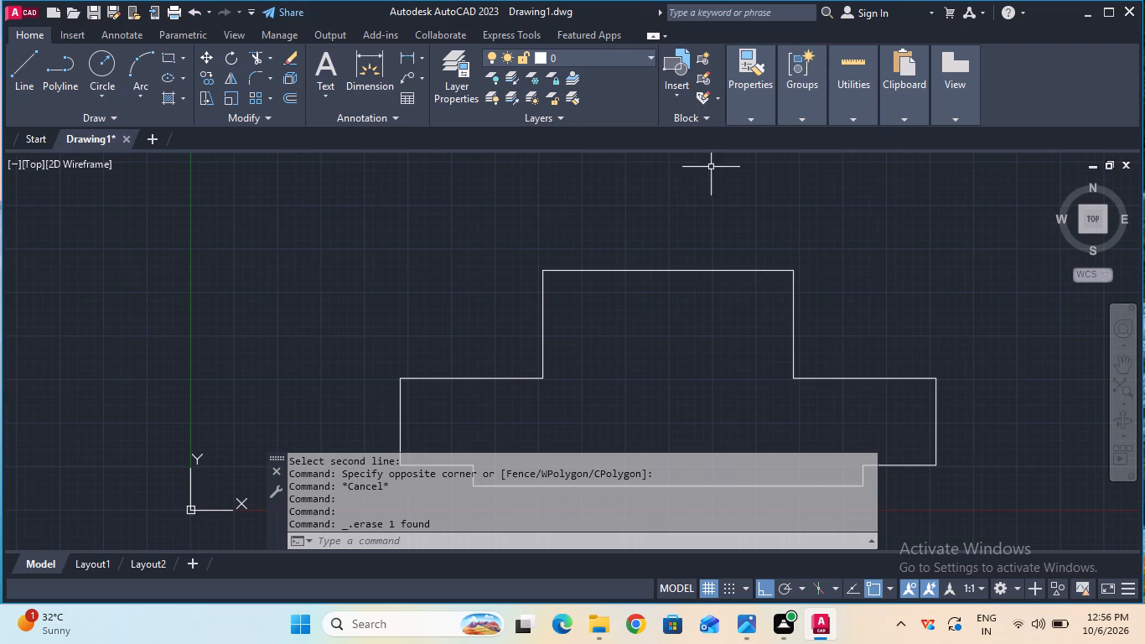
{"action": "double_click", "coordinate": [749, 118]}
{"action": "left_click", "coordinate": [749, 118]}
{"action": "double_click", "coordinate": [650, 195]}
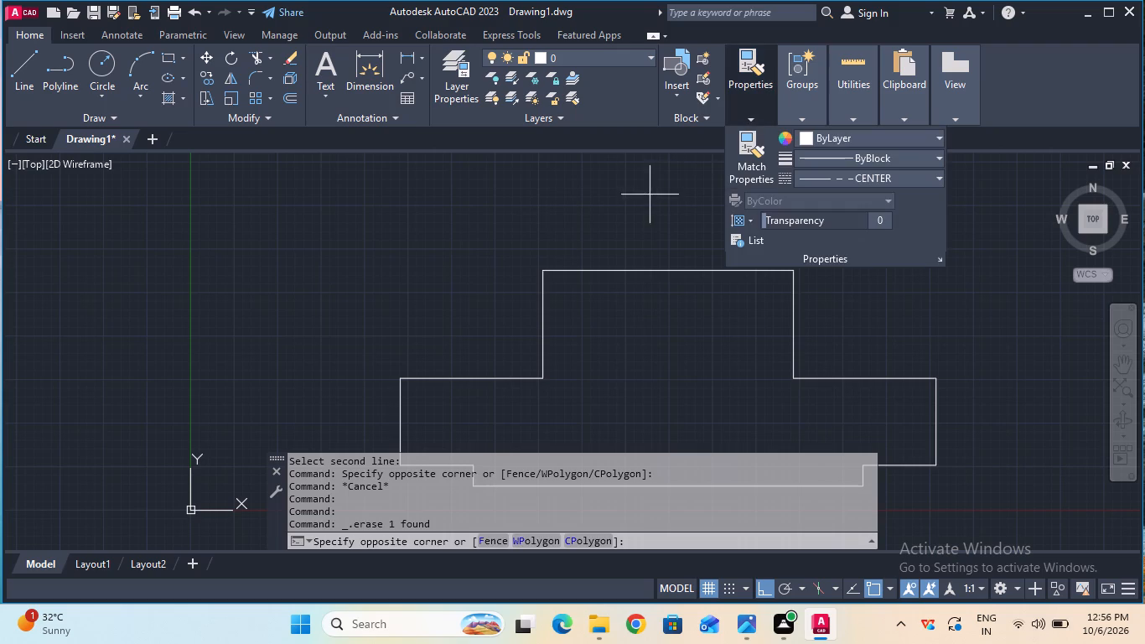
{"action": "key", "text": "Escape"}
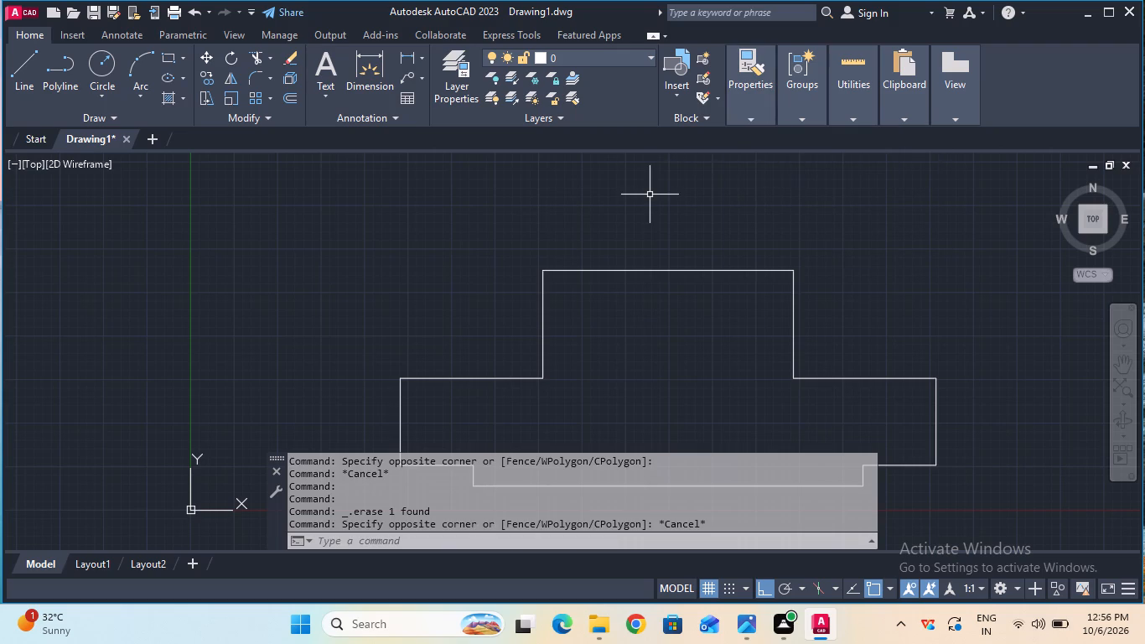
Add a new centerline midway between the two vertical sides of the upper block.
{"action": "type", "text": "cl"}
{"action": "key", "text": "Return"}
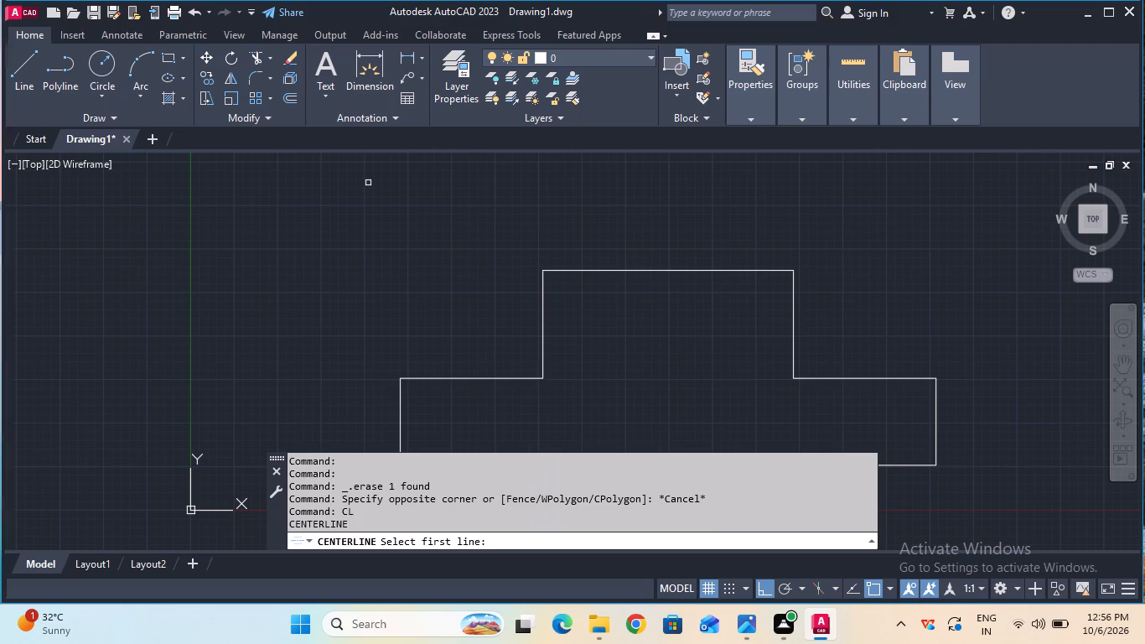
{"action": "left_click", "coordinate": [542, 327]}
{"action": "left_click", "coordinate": [793, 334]}
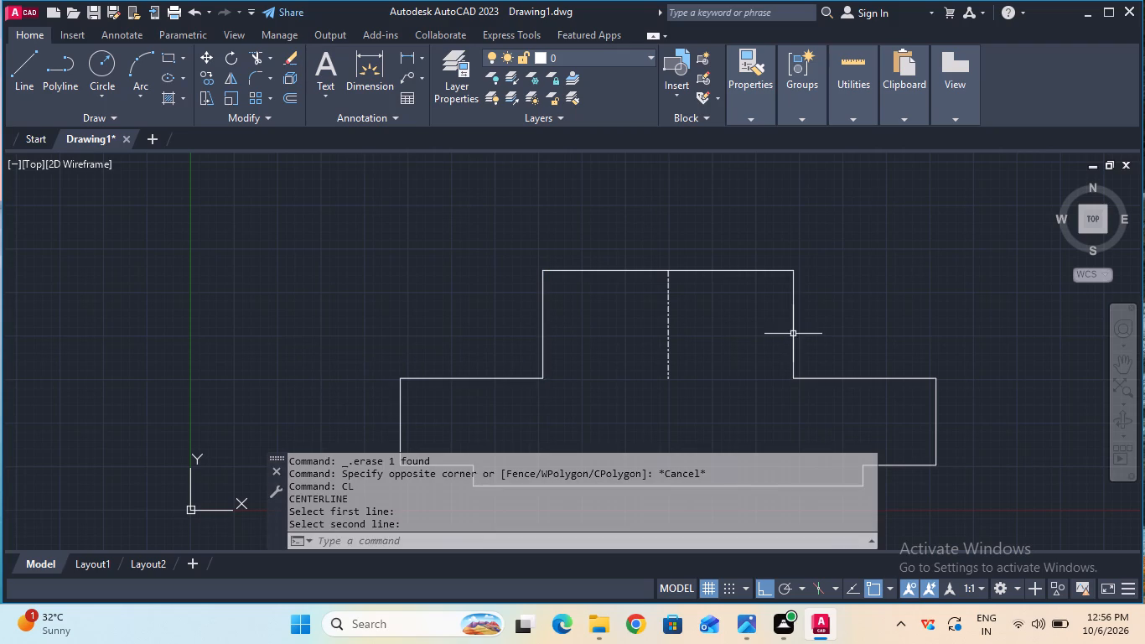
{"action": "key", "text": "Escape"}
Explode the new centerline in the upper block.
{"action": "left_click", "coordinate": [666, 317]}
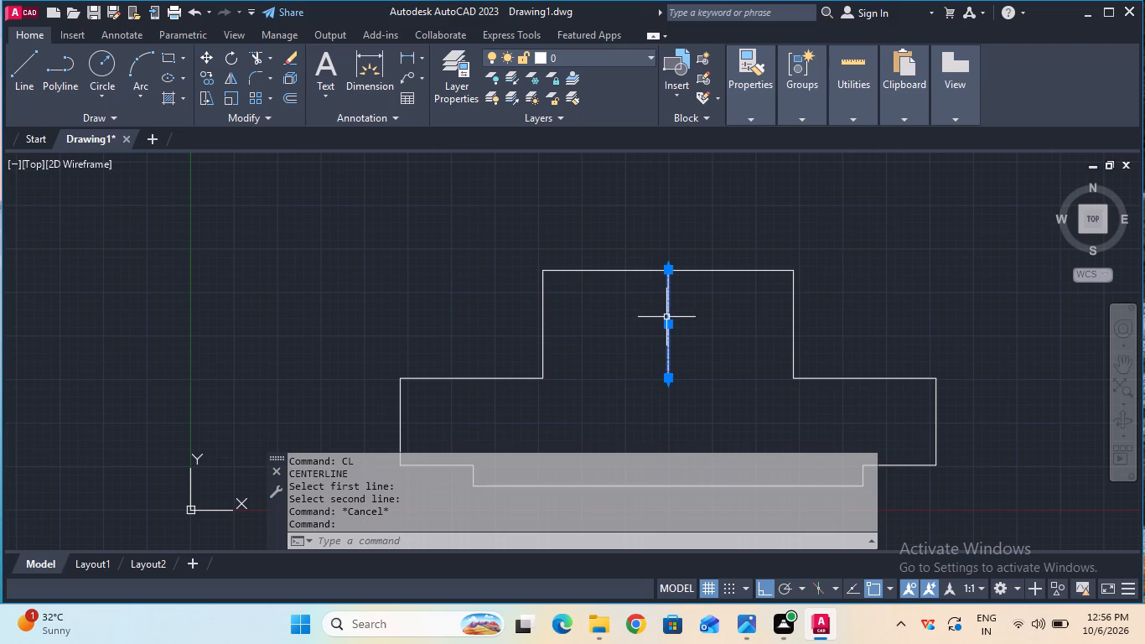
{"action": "key", "text": "e"}
{"action": "key", "text": "x"}
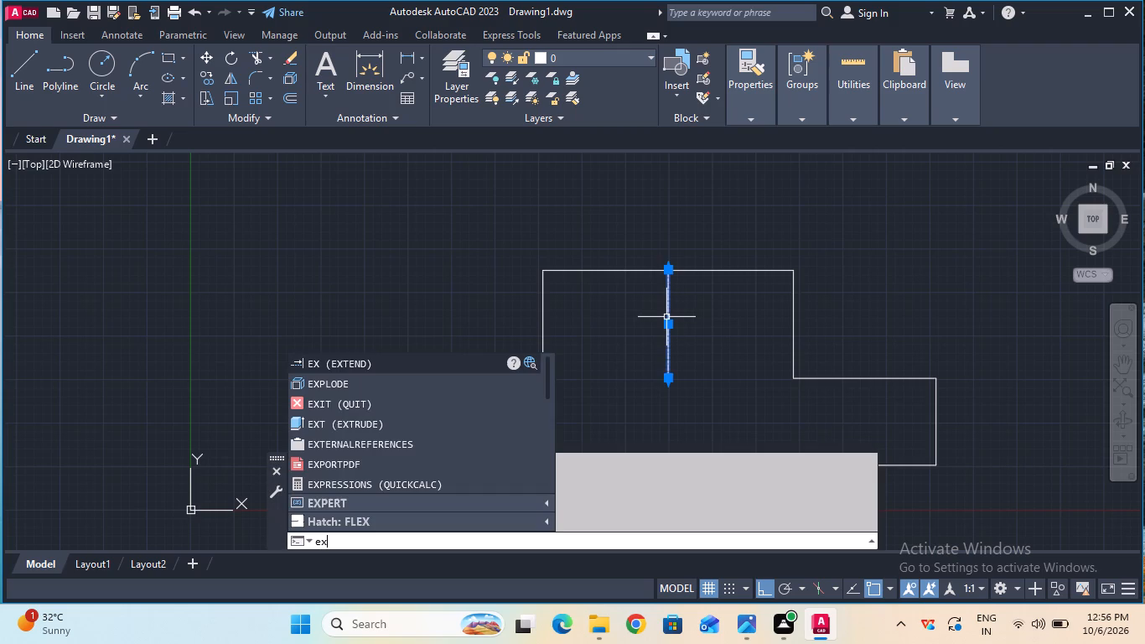
{"action": "left_click", "coordinate": [446, 380]}
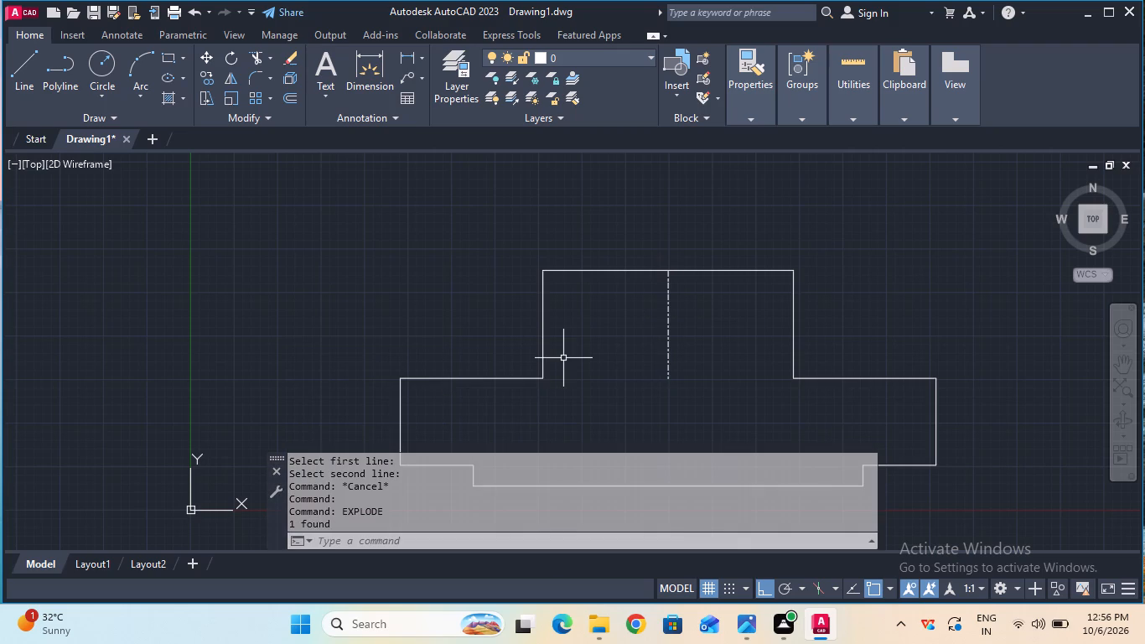
Extend the exploded center line down to the bottom horizontal edge of the projected view.
{"action": "scroll", "coordinate": [563, 358], "scroll_direction": "down", "scroll_amount": 2, "text": "ctrl"}
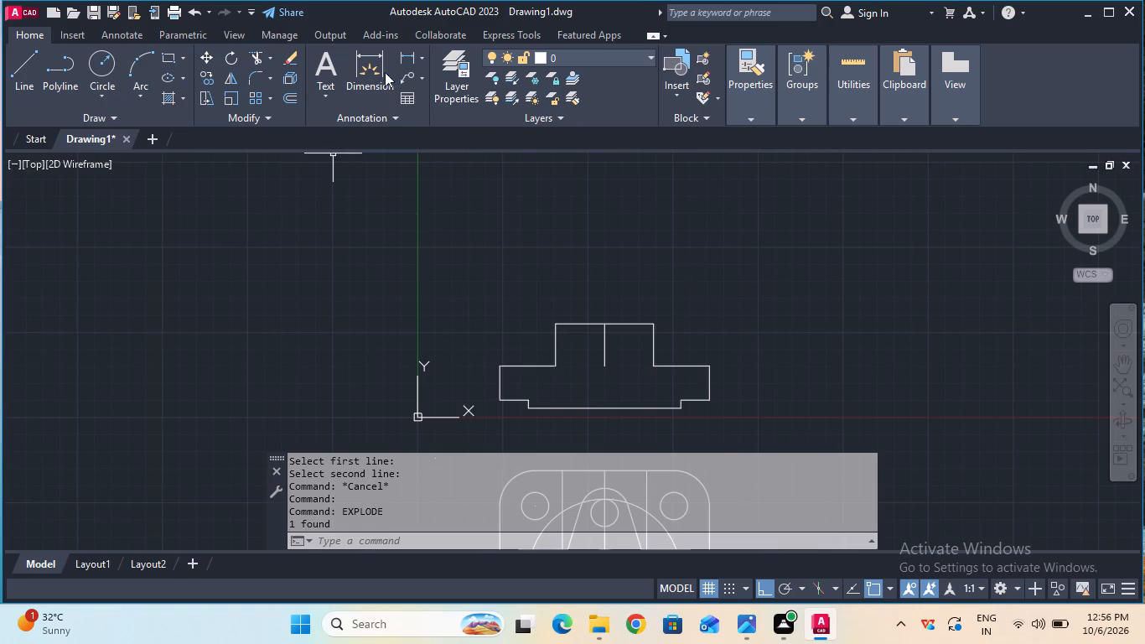
{"action": "double_click", "coordinate": [272, 59]}
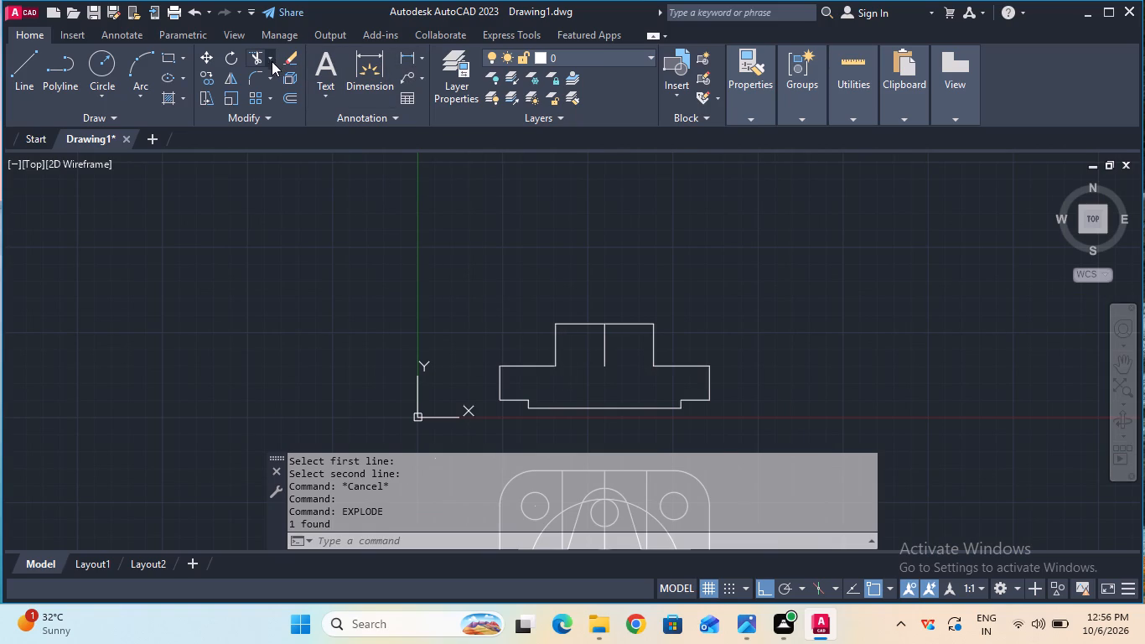
{"action": "double_click", "coordinate": [272, 61]}
{"action": "double_click", "coordinate": [271, 61]}
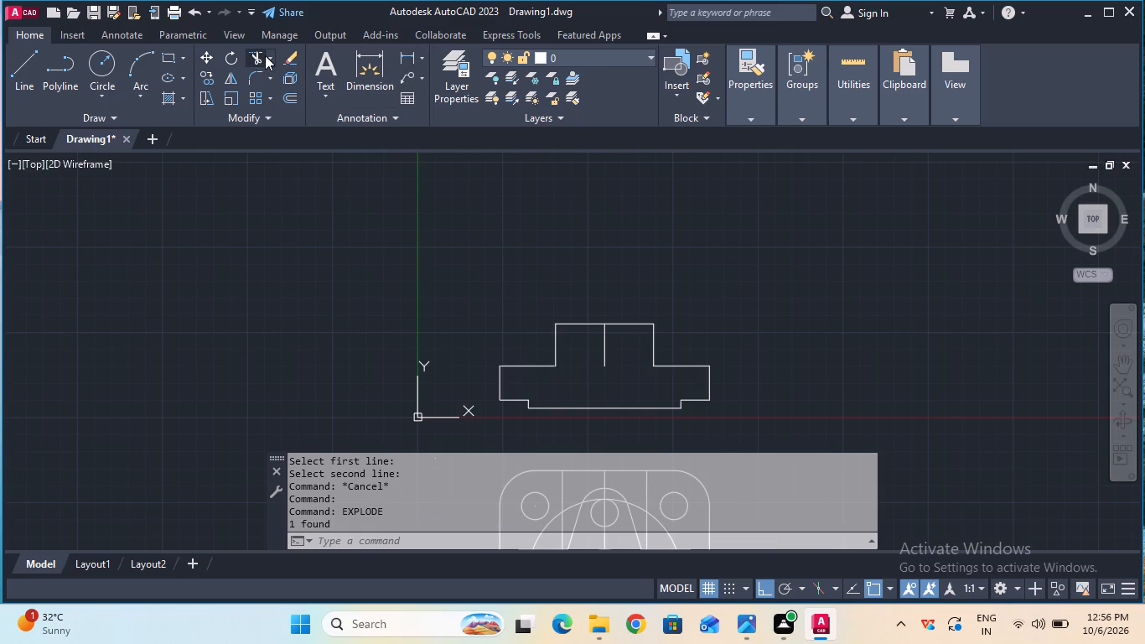
{"action": "double_click", "coordinate": [268, 55]}
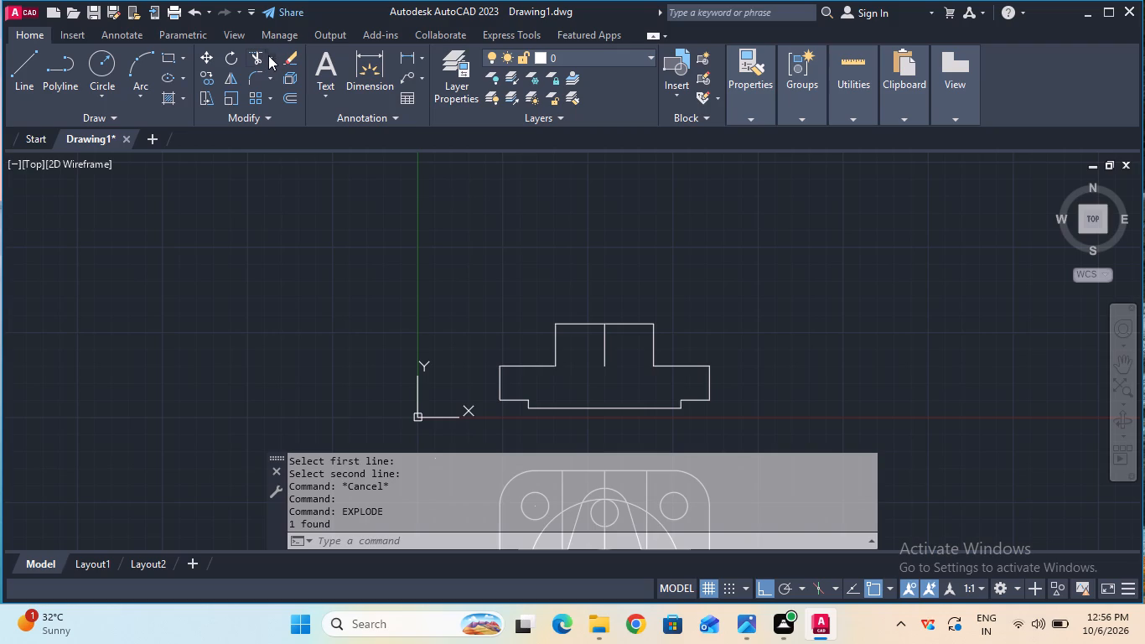
{"action": "double_click", "coordinate": [268, 55]}
{"action": "left_click", "coordinate": [272, 49]}
{"action": "double_click", "coordinate": [282, 109]}
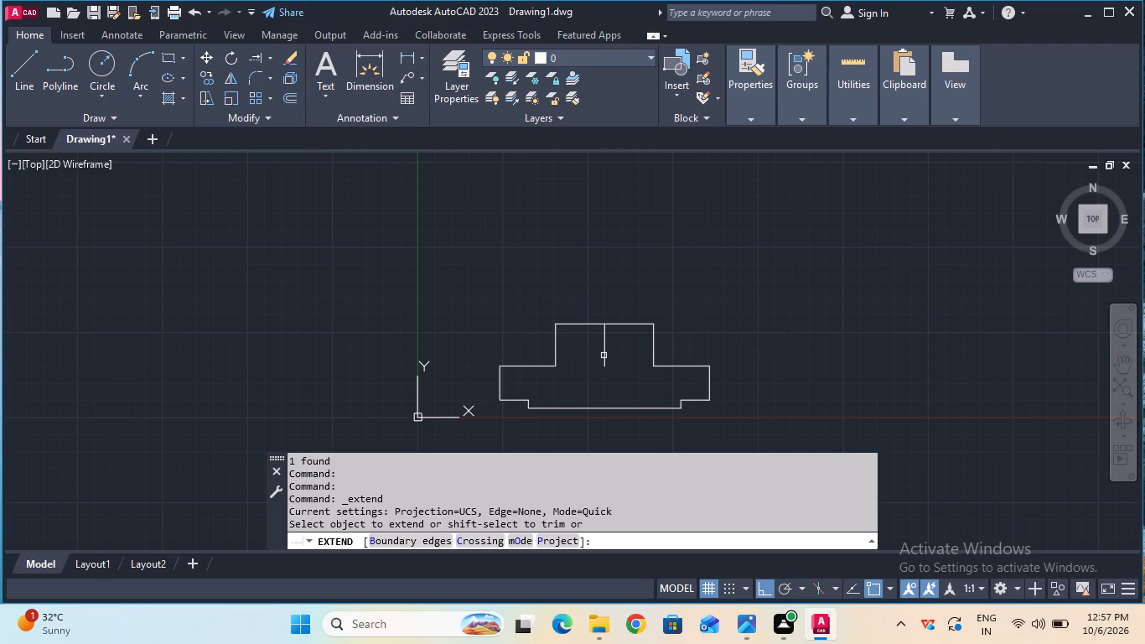
{"action": "double_click", "coordinate": [604, 355]}
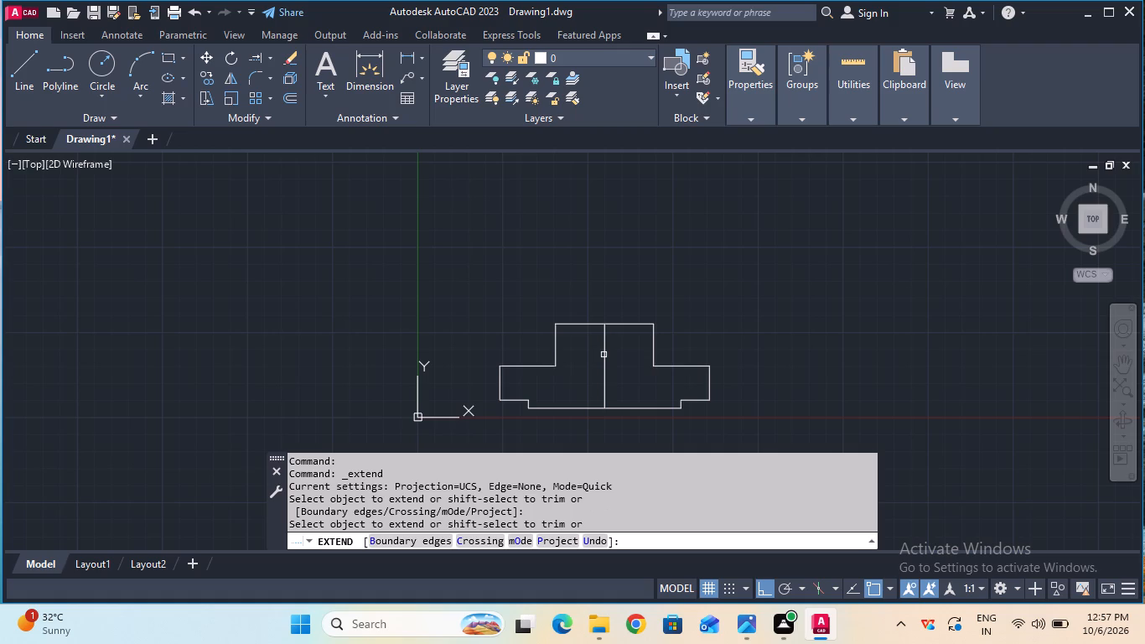
{"action": "key", "text": "Escape"}
Offset the vertical center line of the projected view by 20 mm to both its left and right sides.
{"action": "scroll", "coordinate": [594, 371], "scroll_direction": "up", "scroll_amount": 1, "text": "ctrl"}
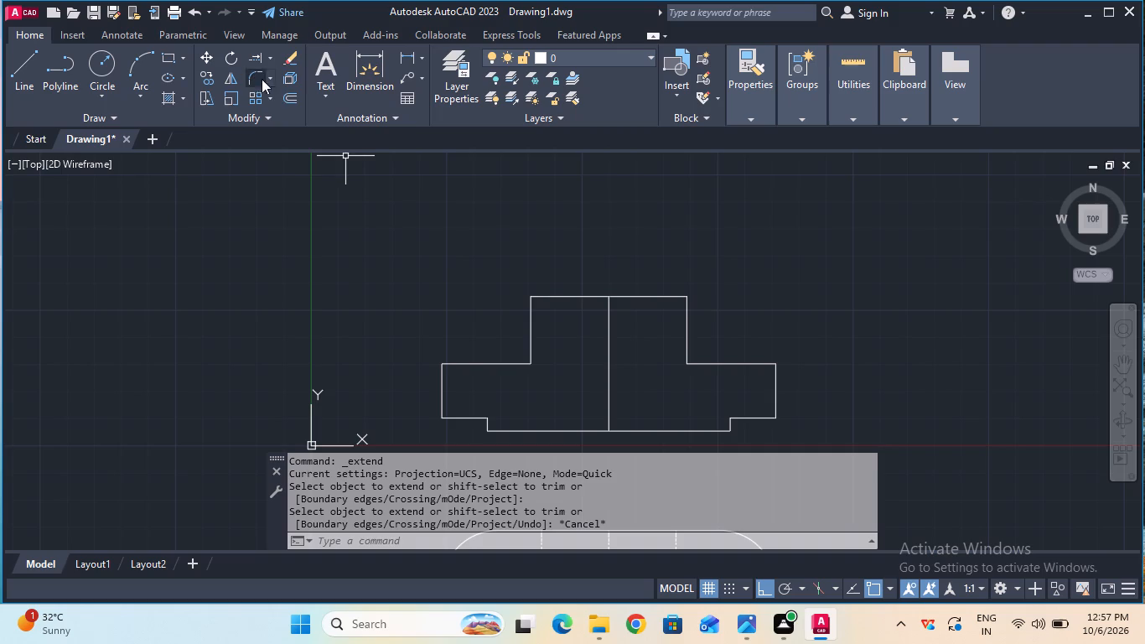
{"action": "double_click", "coordinate": [293, 96]}
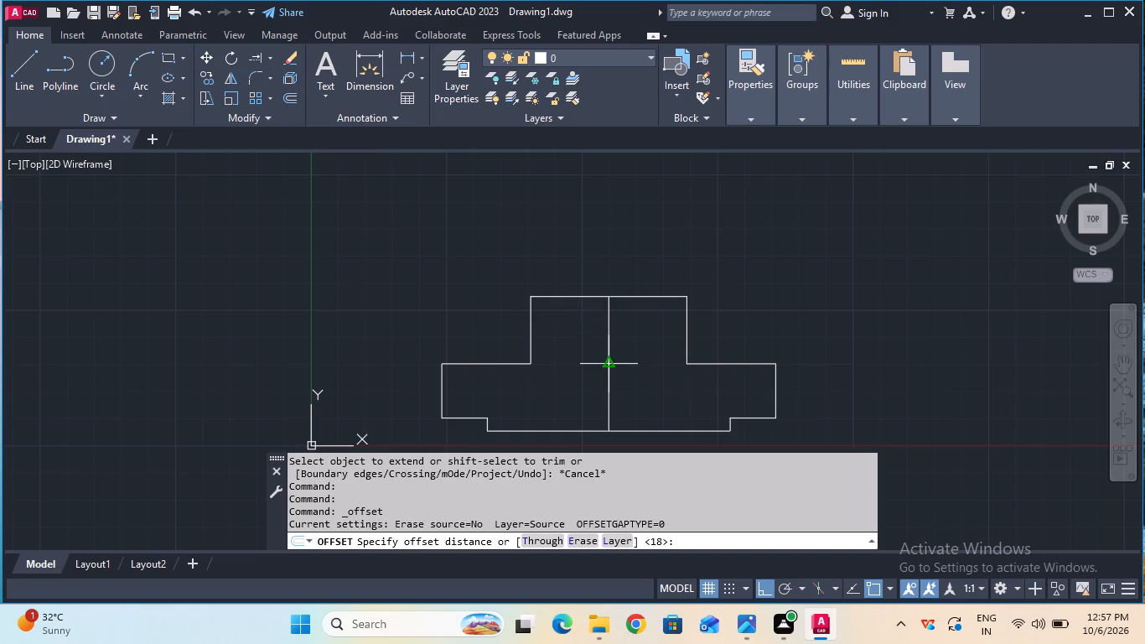
{"action": "double_click", "coordinate": [609, 360]}
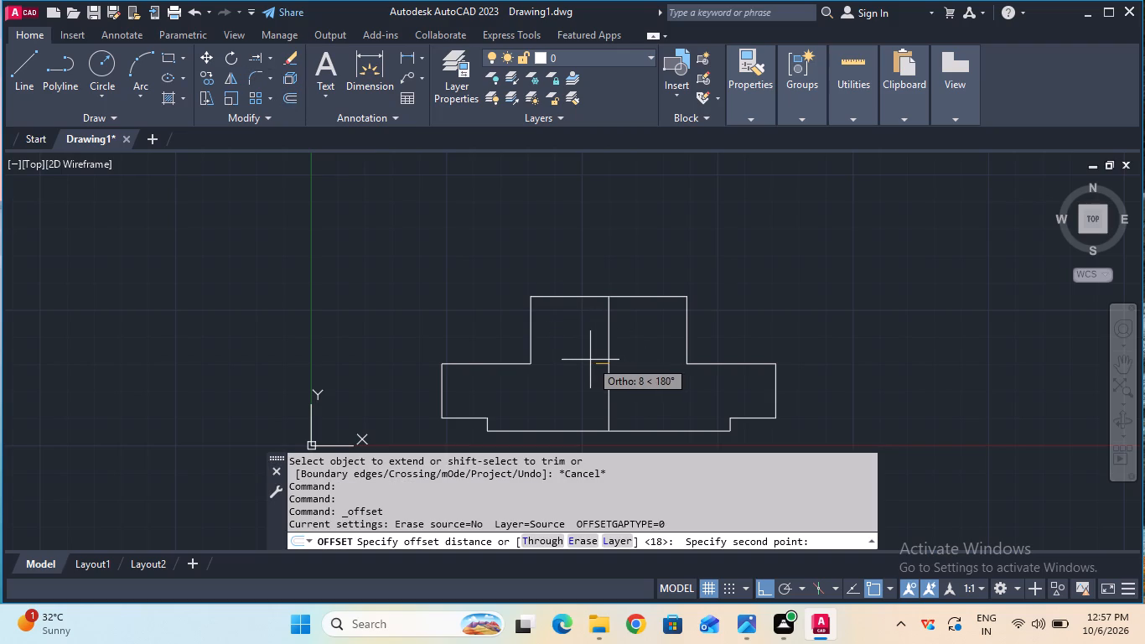
{"action": "type", "text": "20"}
{"action": "key", "text": "Return"}
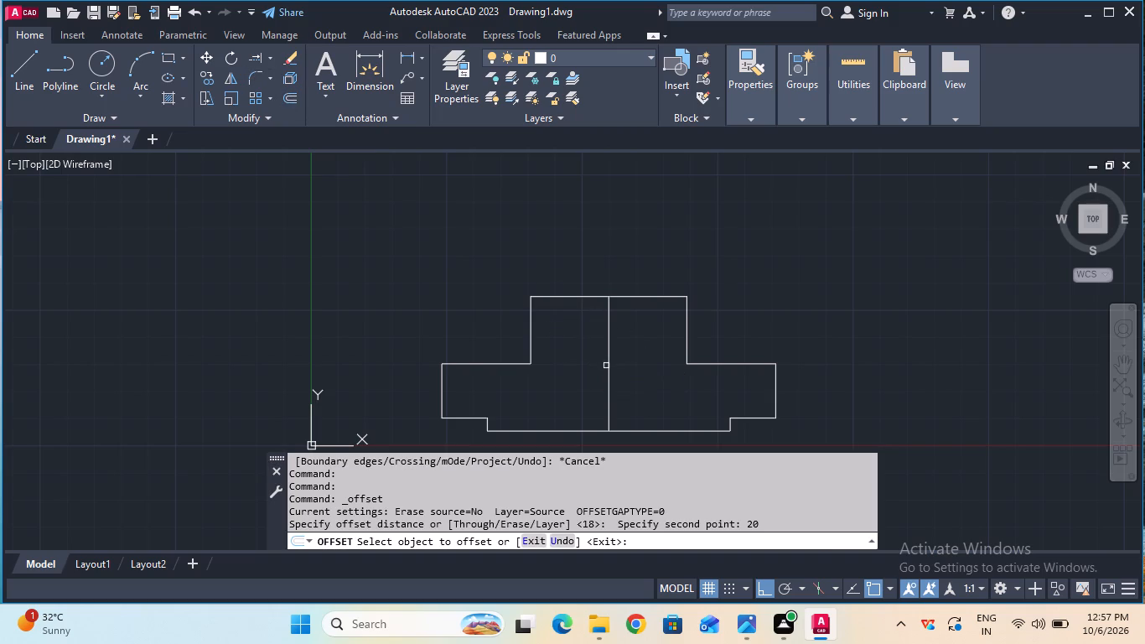
{"action": "left_click", "coordinate": [607, 366]}
{"action": "double_click", "coordinate": [594, 366]}
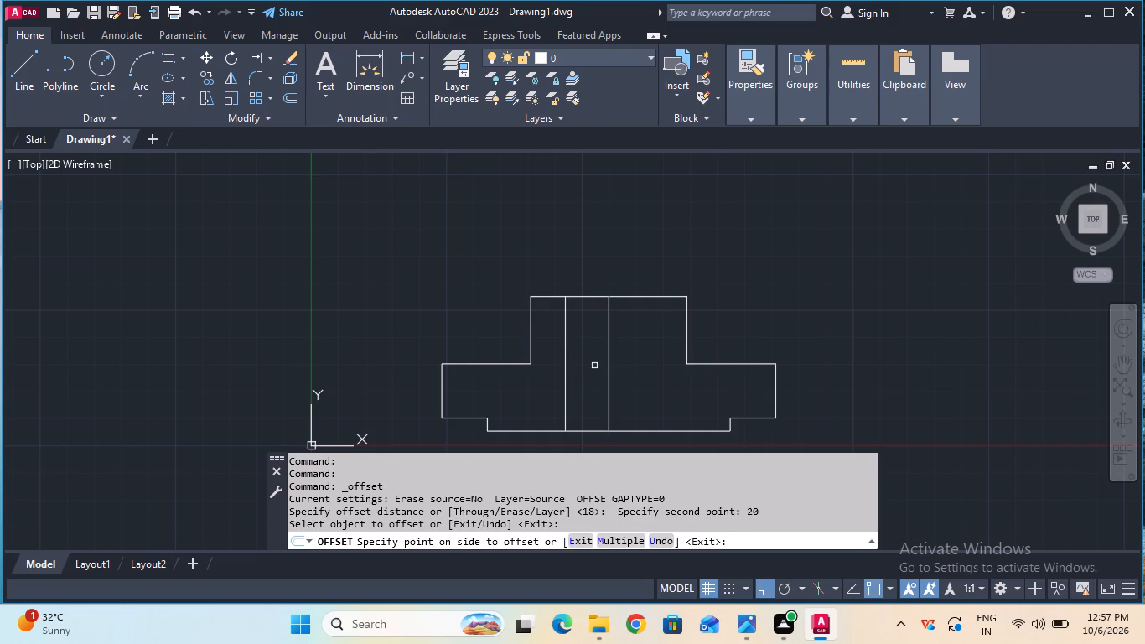
{"action": "left_click", "coordinate": [610, 366]}
{"action": "left_click", "coordinate": [630, 366]}
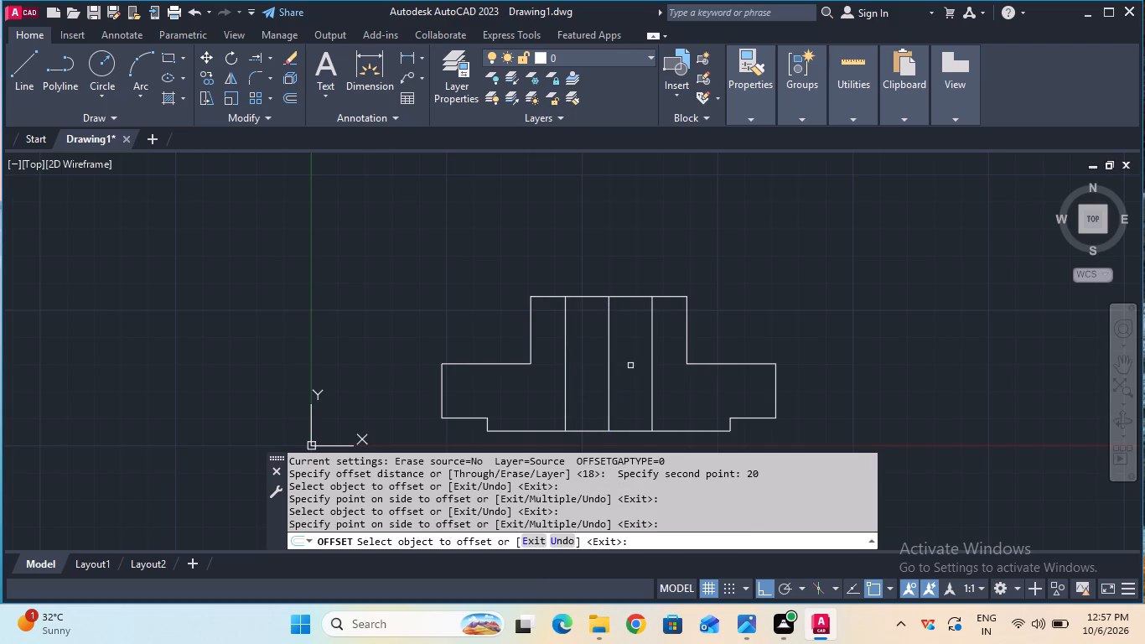
{"action": "key", "text": "Escape"}
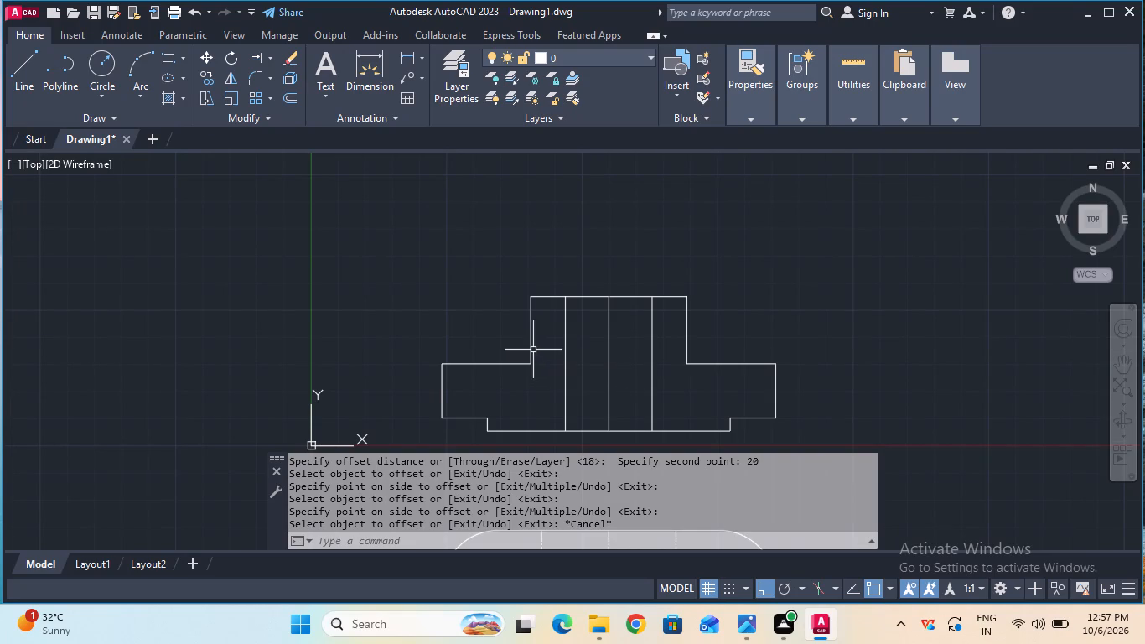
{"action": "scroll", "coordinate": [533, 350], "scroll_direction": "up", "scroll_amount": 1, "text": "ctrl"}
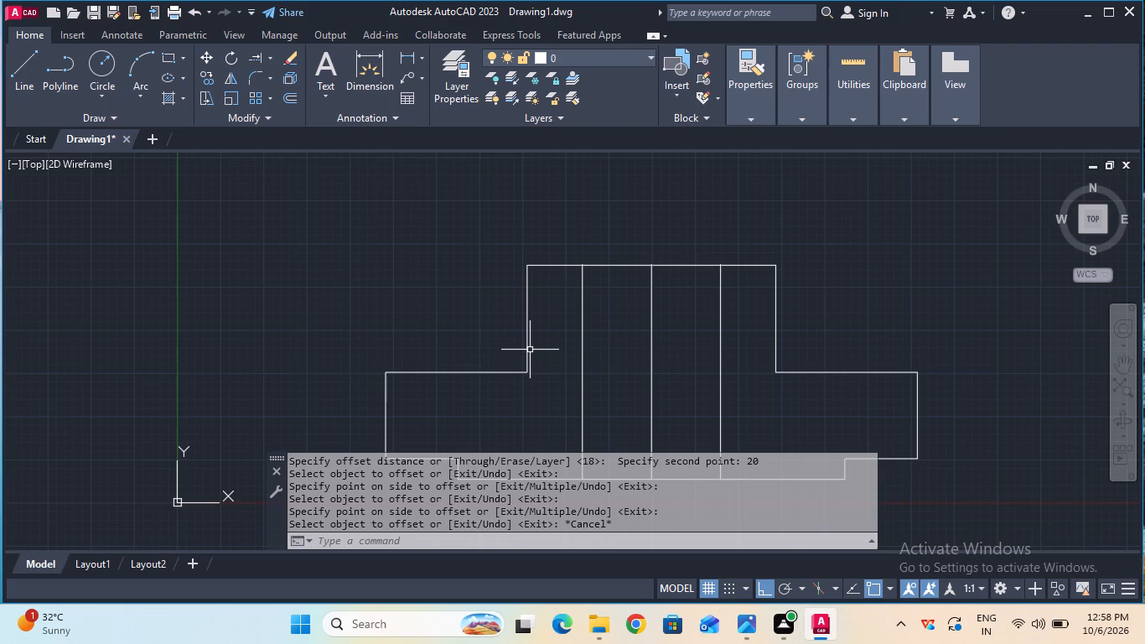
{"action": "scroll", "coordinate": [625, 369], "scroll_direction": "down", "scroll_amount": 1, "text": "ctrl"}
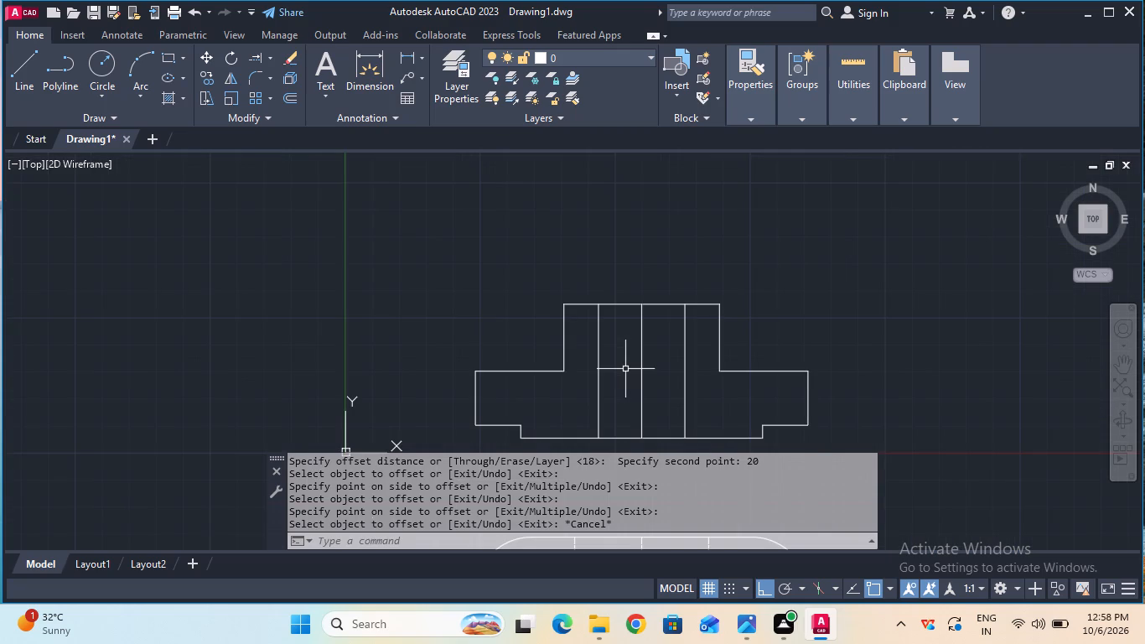
Measure the horizontal gap between the left vertical center line and the outer central circle in the rounded-square view.
{"action": "double_click", "coordinate": [1114, 362]}
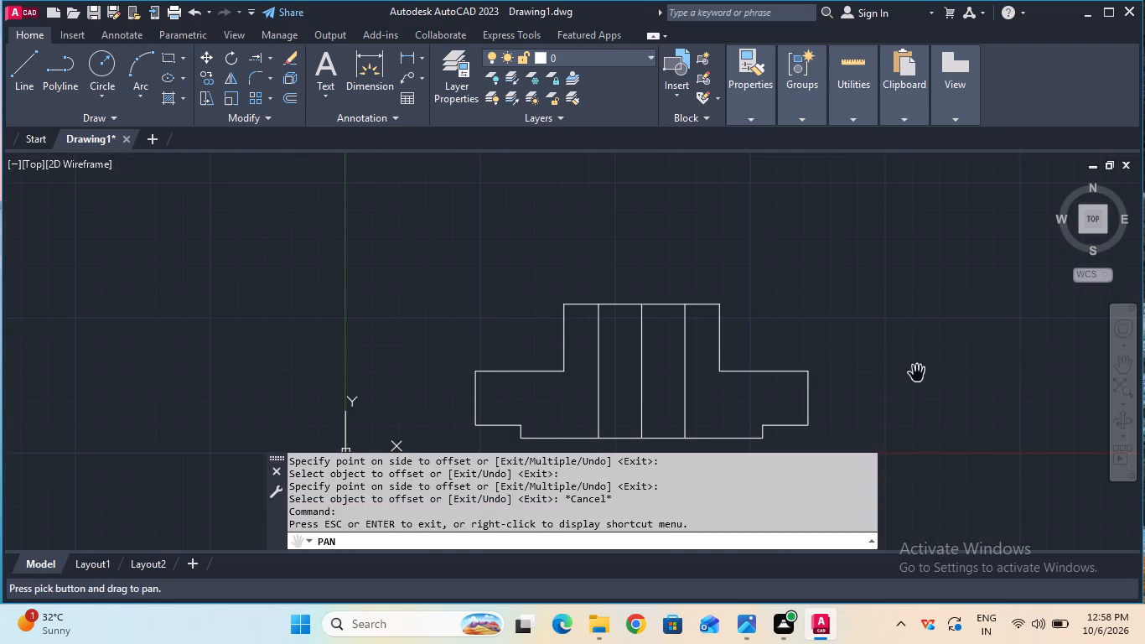
{"action": "left_click_drag", "start_coordinate": [901, 342], "coordinate": [913, 62]}
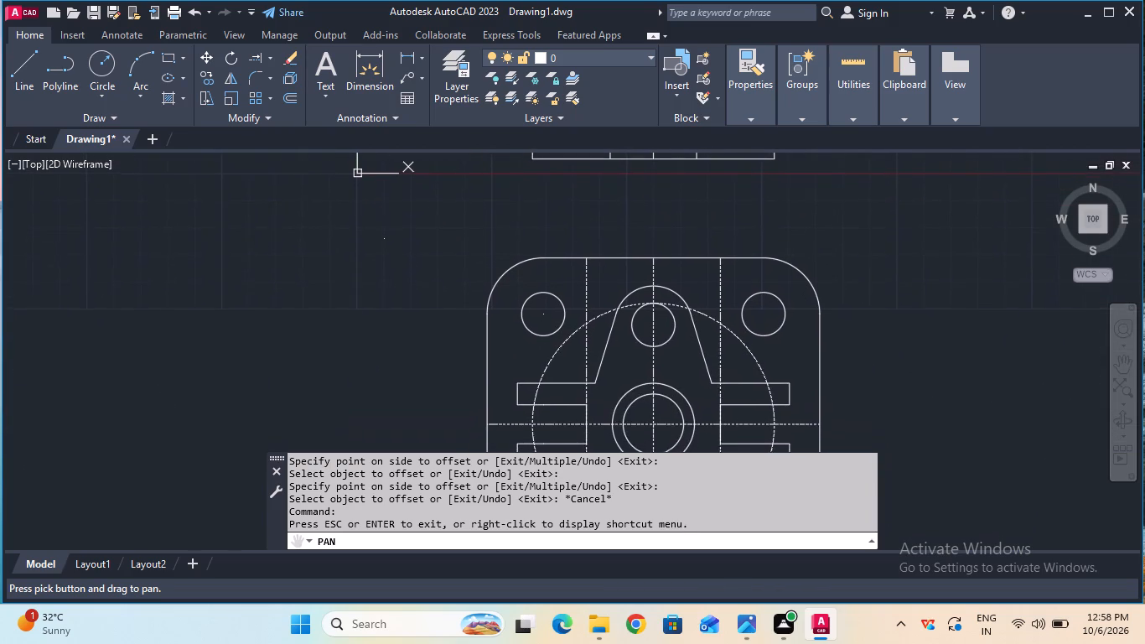
{"action": "left_click_drag", "start_coordinate": [913, 62], "coordinate": [911, 62]}
{"action": "key", "text": "Escape"}
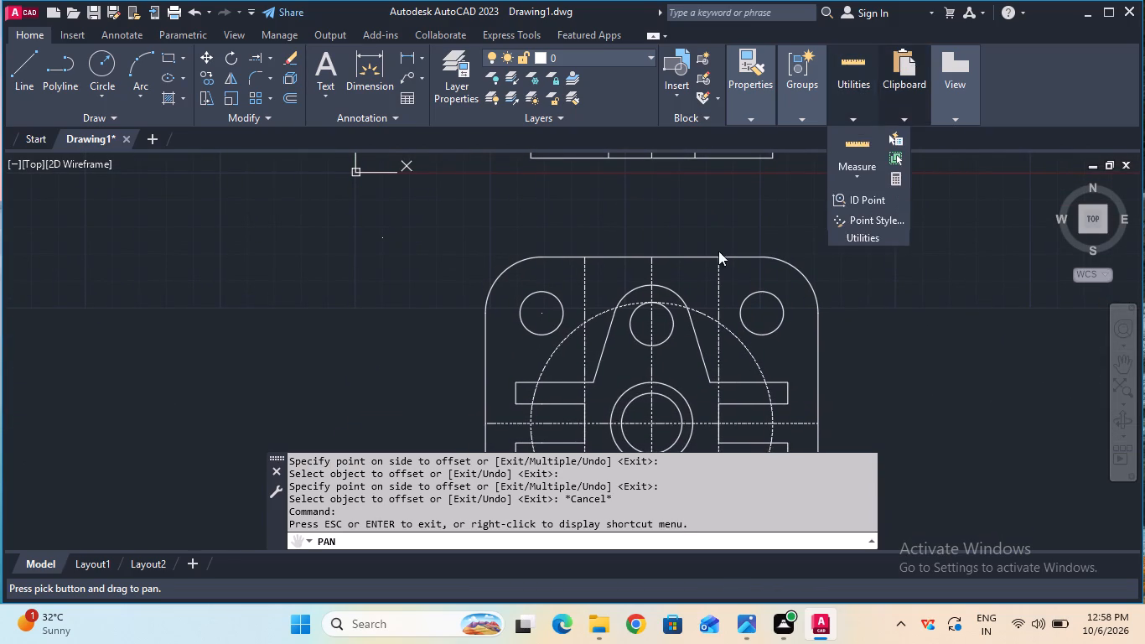
{"action": "key", "text": "Escape"}
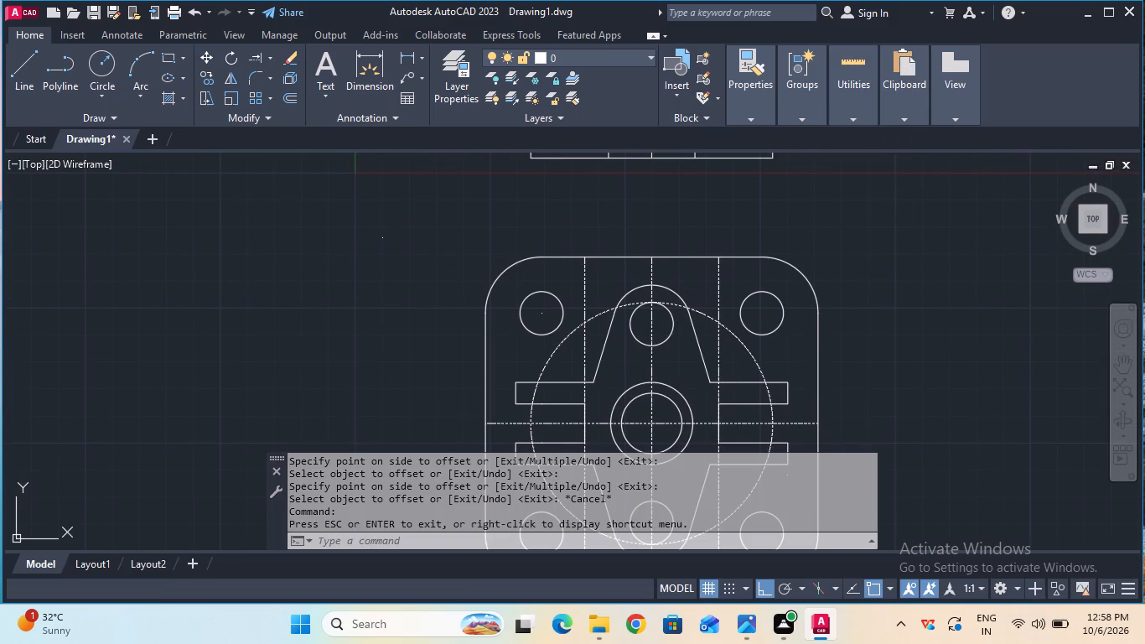
{"action": "left_click", "coordinate": [407, 55]}
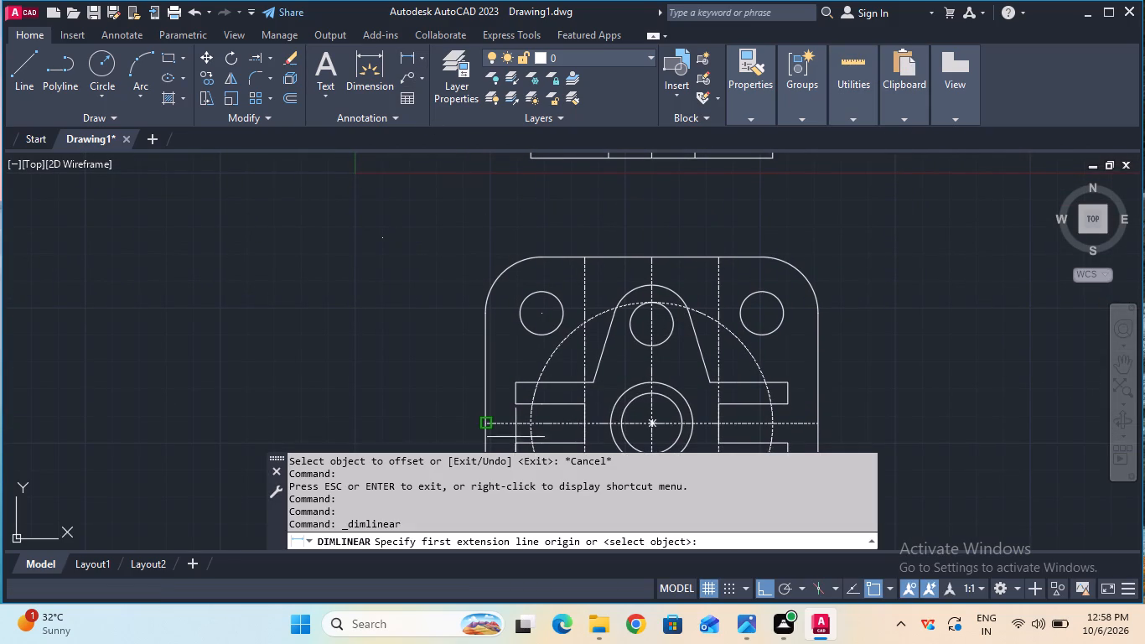
{"action": "left_click", "coordinate": [588, 424]}
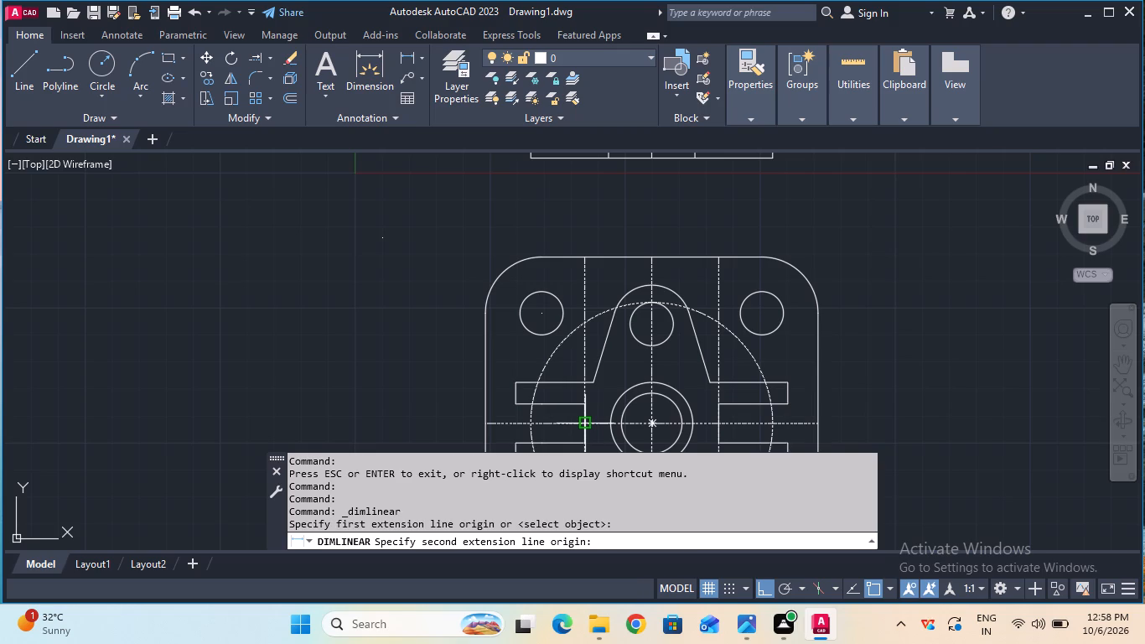
{"action": "left_click", "coordinate": [608, 424]}
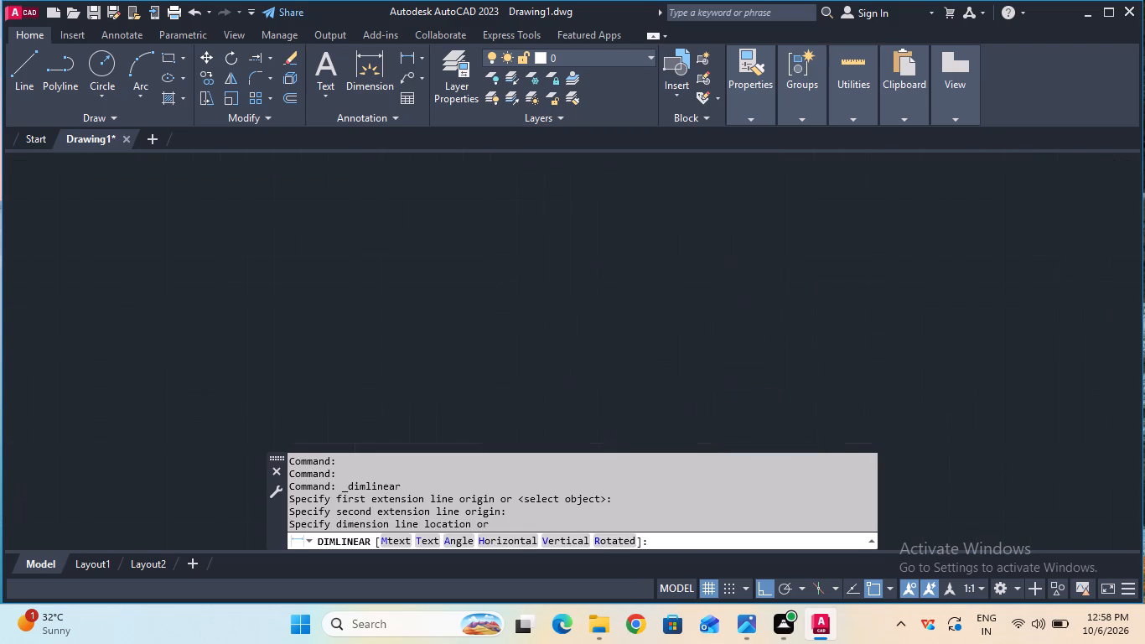
{"action": "key", "text": "Escape"}
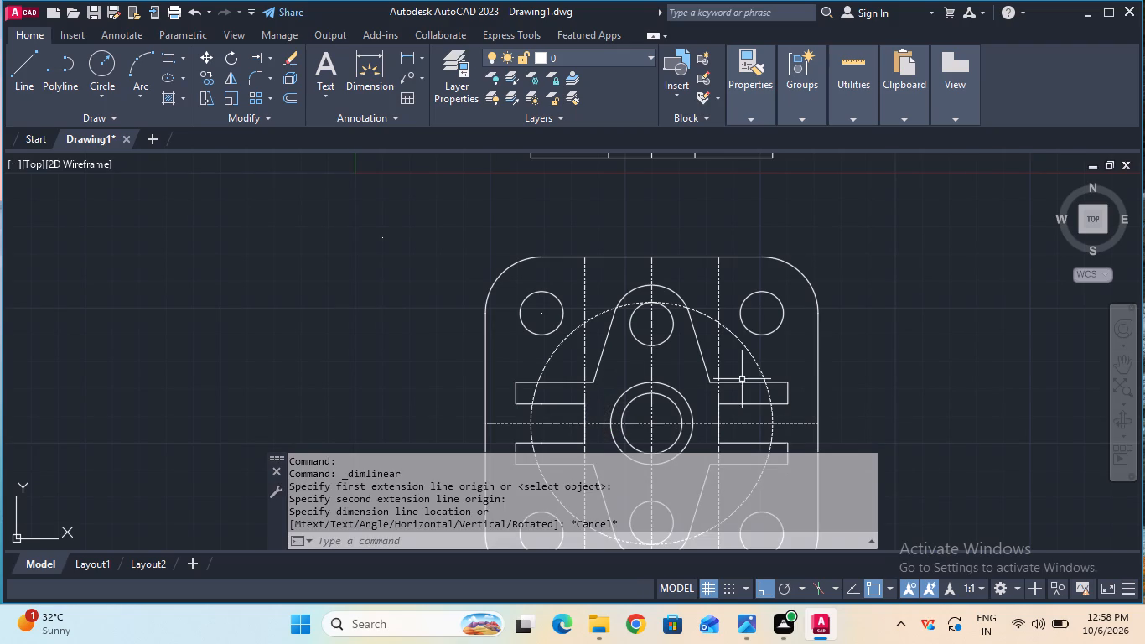
{"action": "left_click", "coordinate": [1120, 366]}
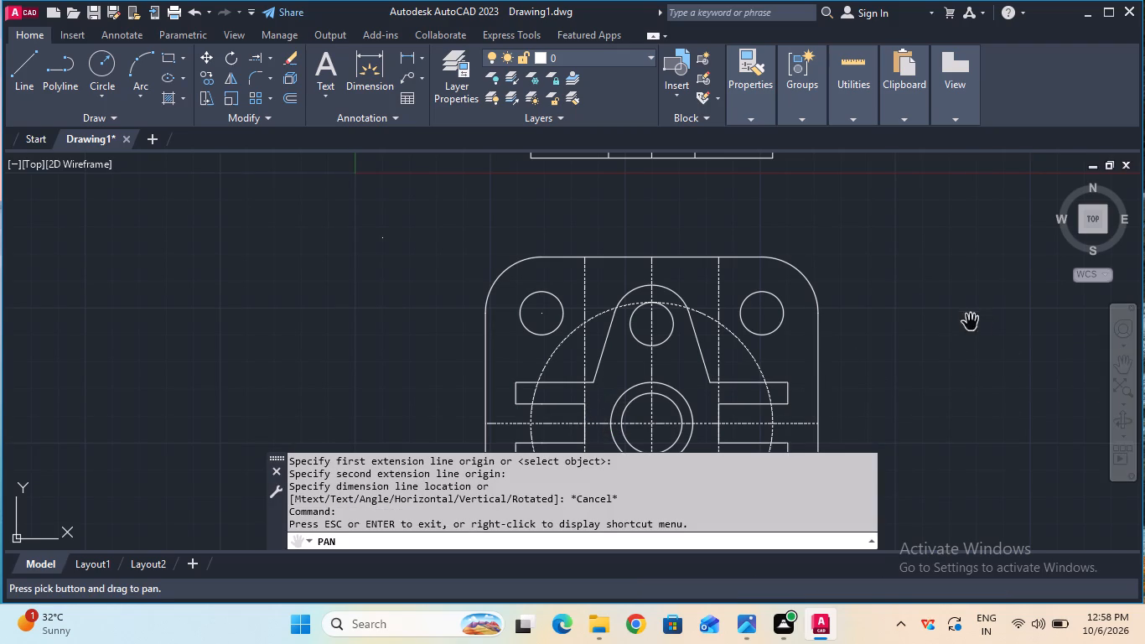
{"action": "left_click_drag", "start_coordinate": [891, 296], "coordinate": [883, 533]}
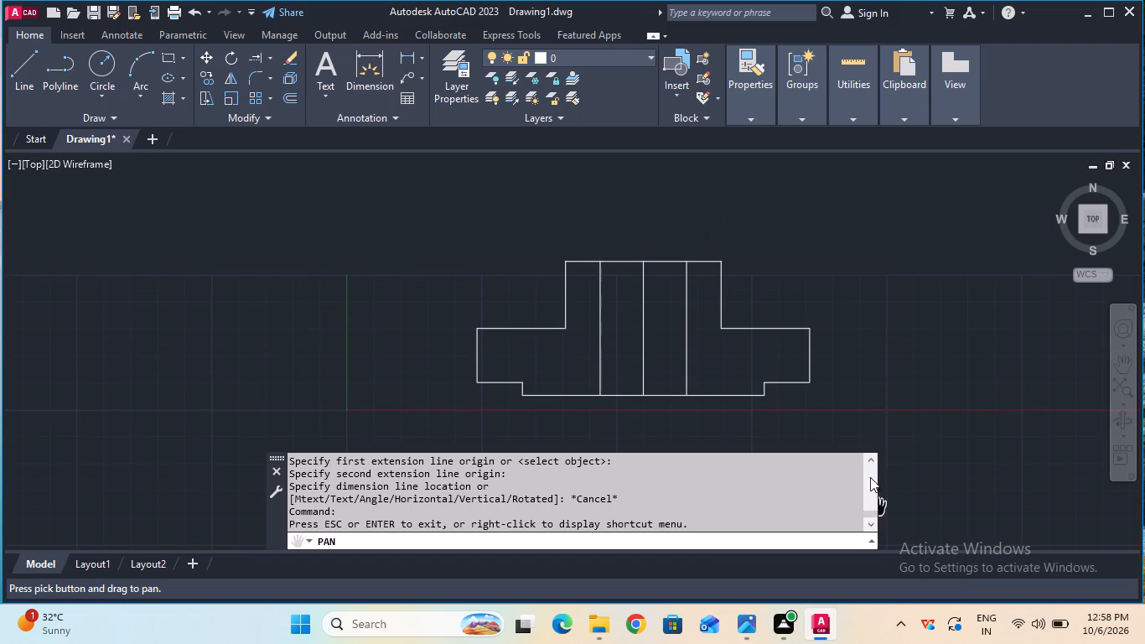
{"action": "key", "text": "Escape"}
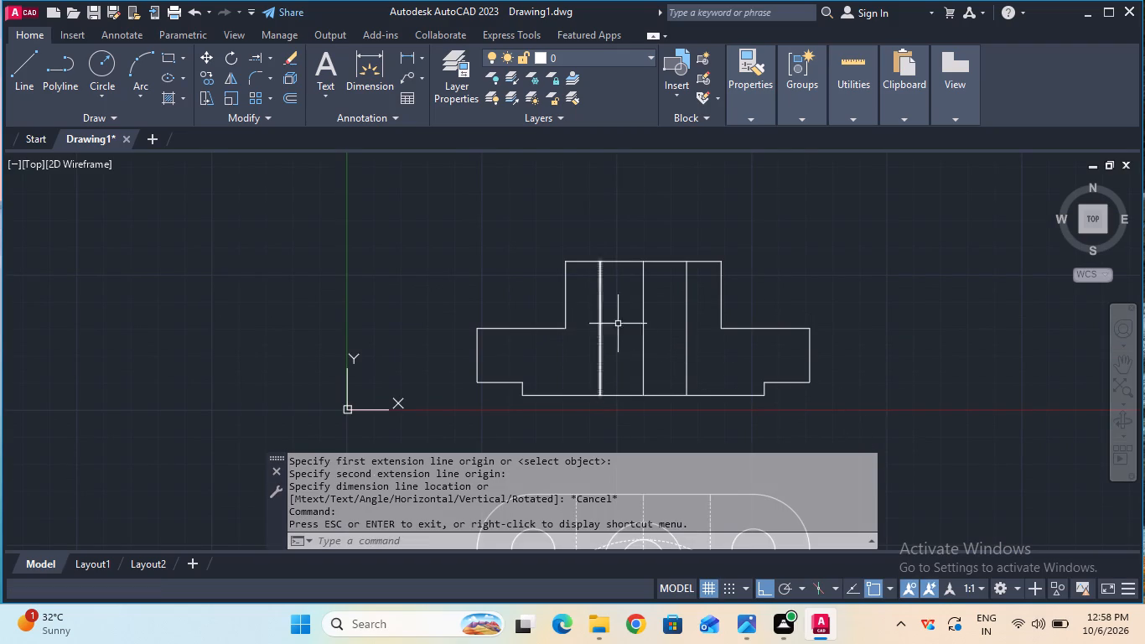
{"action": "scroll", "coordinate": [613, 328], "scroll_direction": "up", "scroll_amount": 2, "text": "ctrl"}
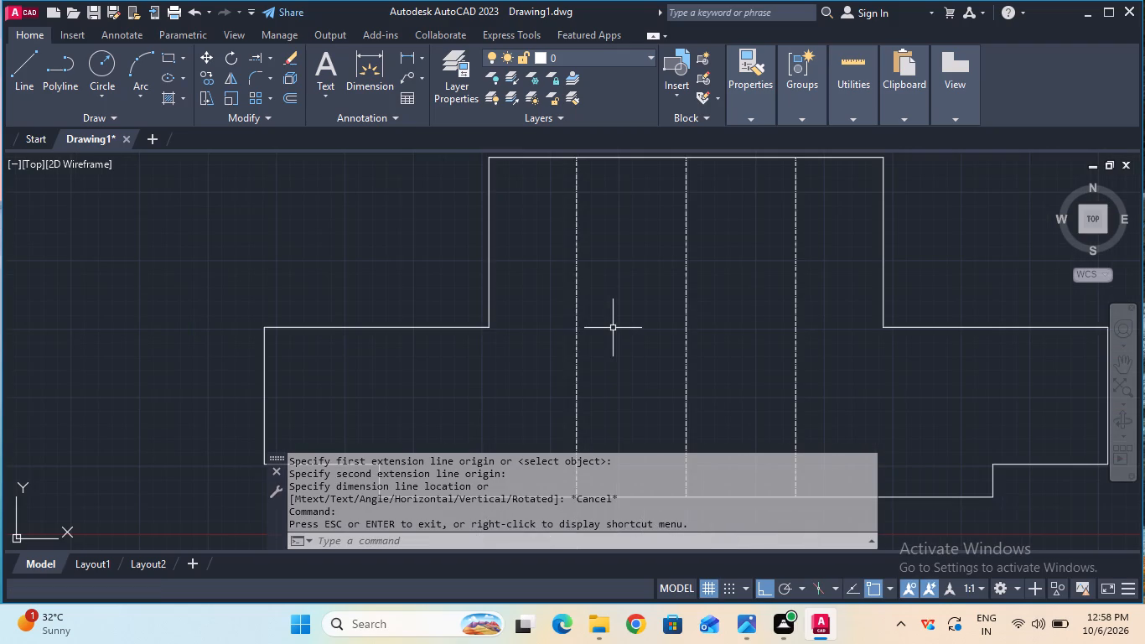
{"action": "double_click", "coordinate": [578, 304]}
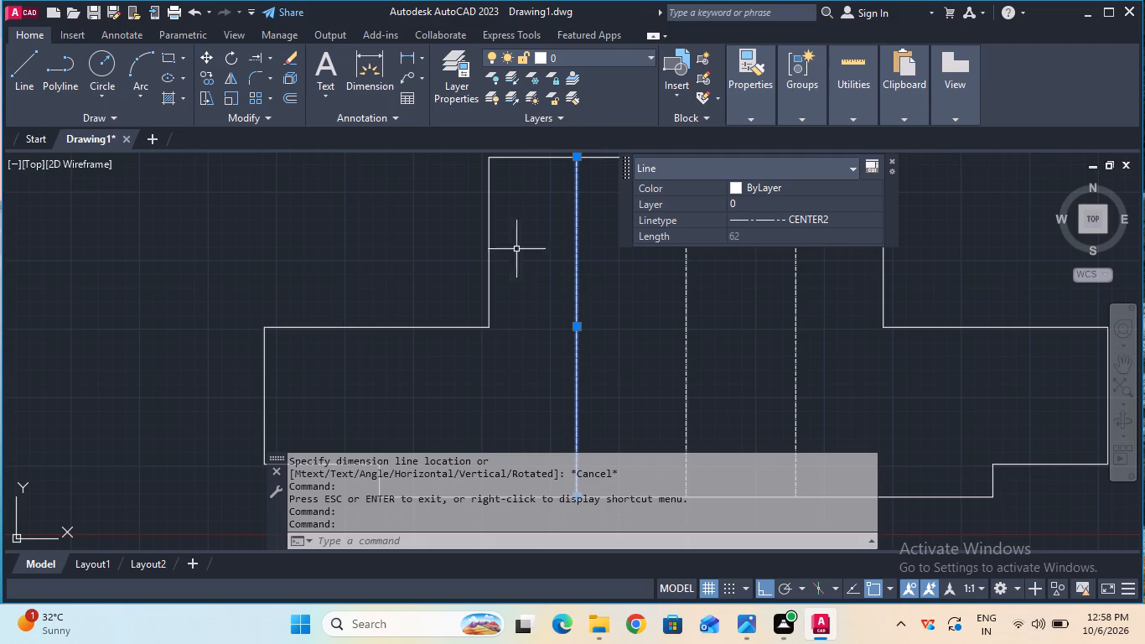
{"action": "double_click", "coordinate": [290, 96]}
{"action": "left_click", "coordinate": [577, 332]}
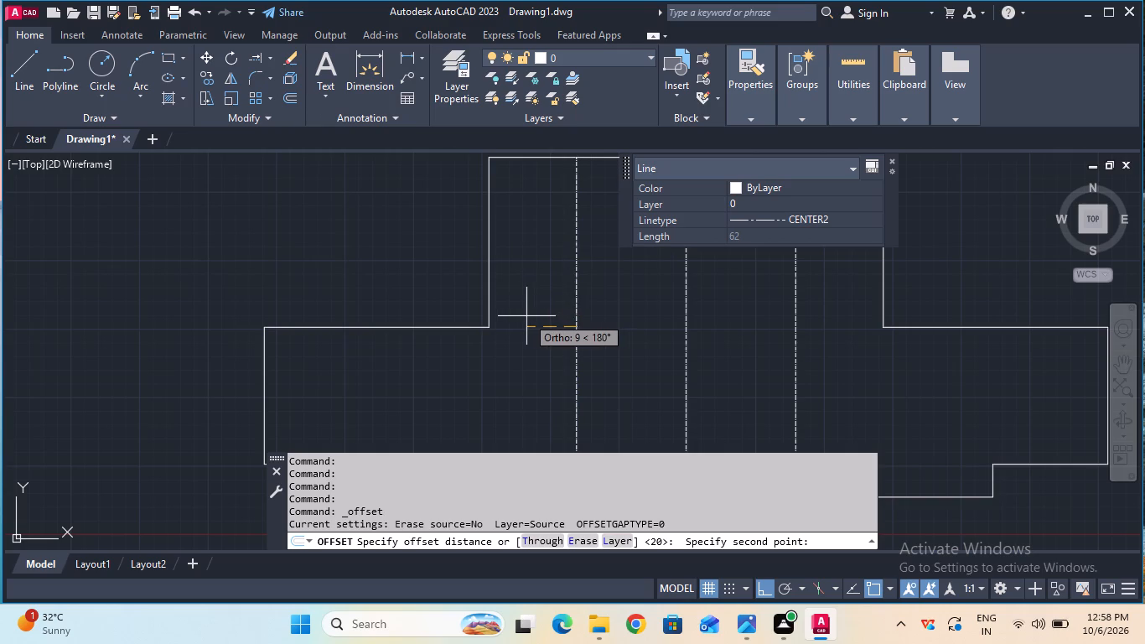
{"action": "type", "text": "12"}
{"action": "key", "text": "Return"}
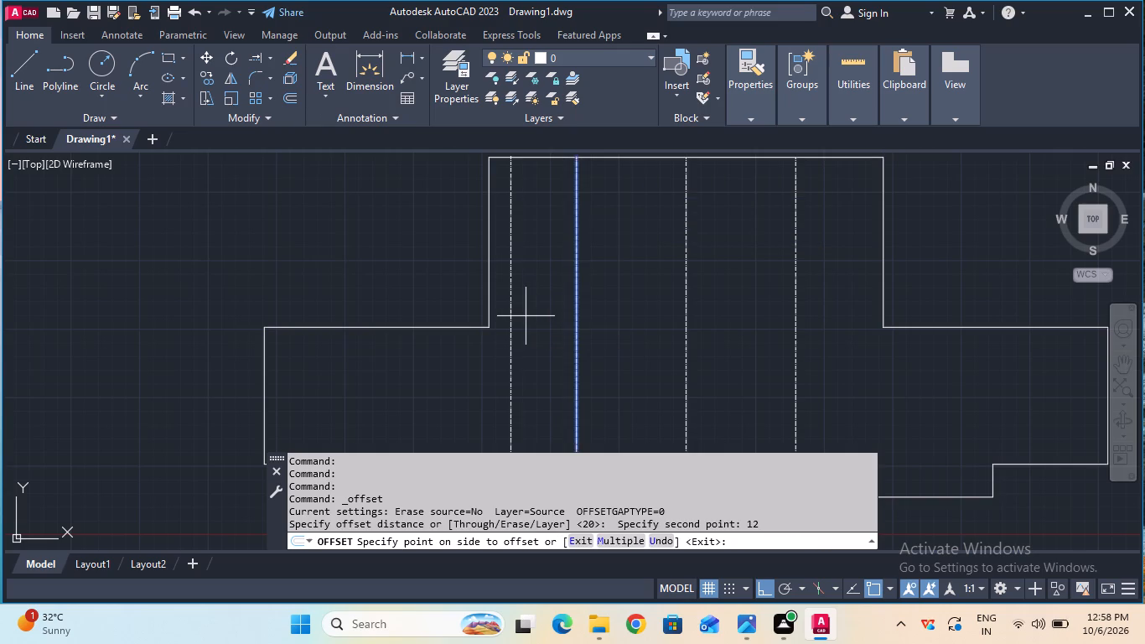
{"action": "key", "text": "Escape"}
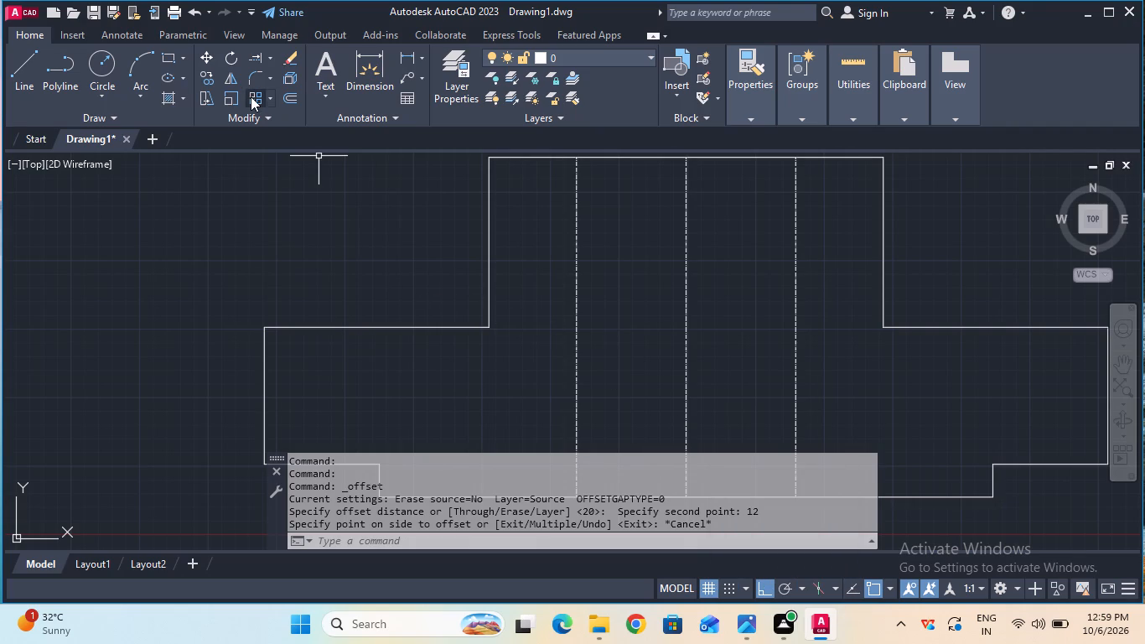
Offset the two outer vertical center lines of the projected view outward by 12 mm, one to each side.
{"action": "double_click", "coordinate": [288, 94]}
{"action": "double_click", "coordinate": [580, 329]}
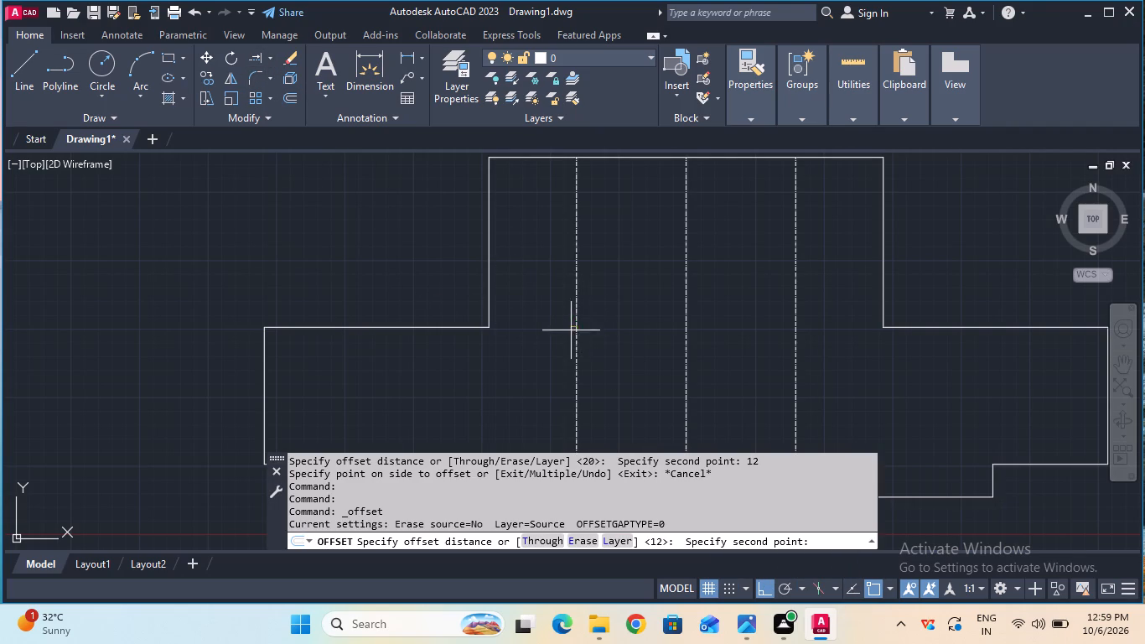
{"action": "type", "text": "12"}
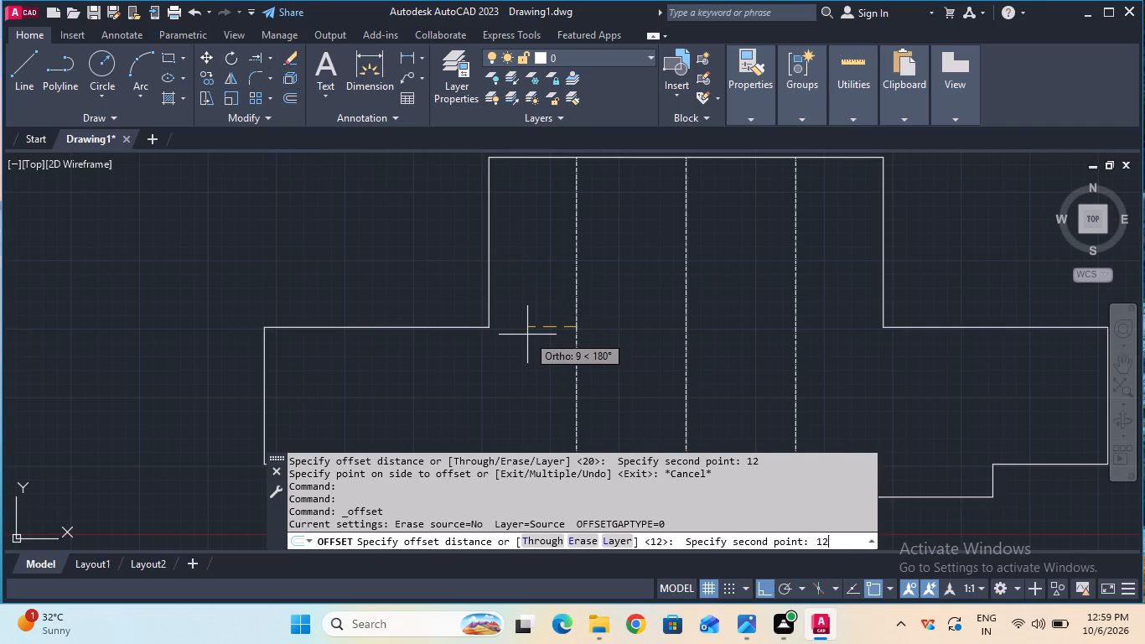
{"action": "key", "text": "Return"}
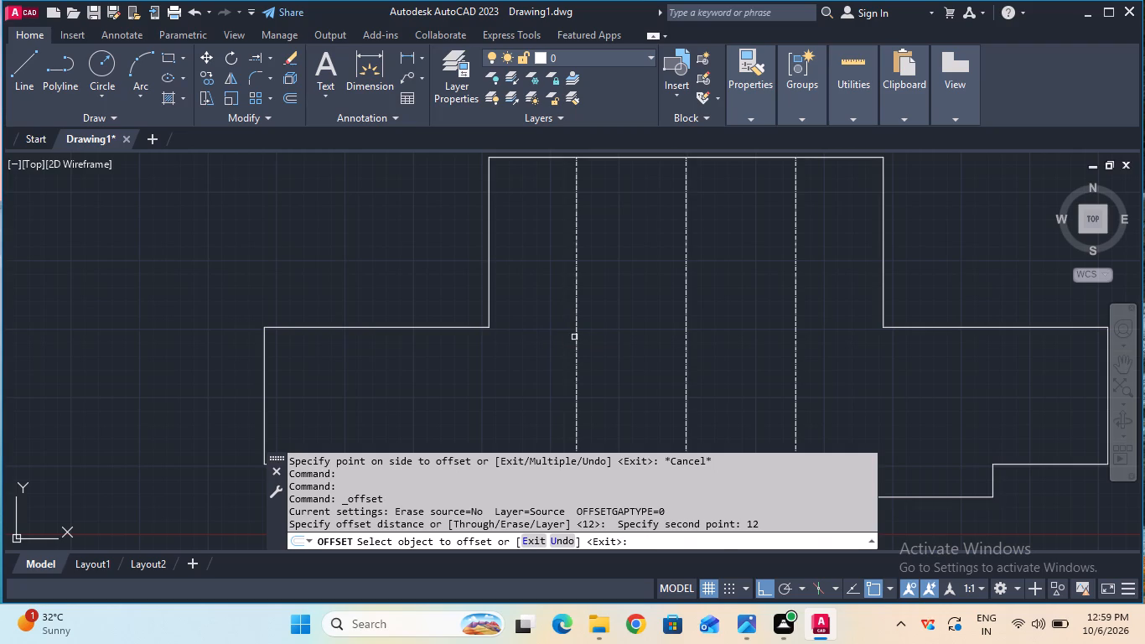
{"action": "left_click", "coordinate": [576, 337]}
{"action": "double_click", "coordinate": [543, 337]}
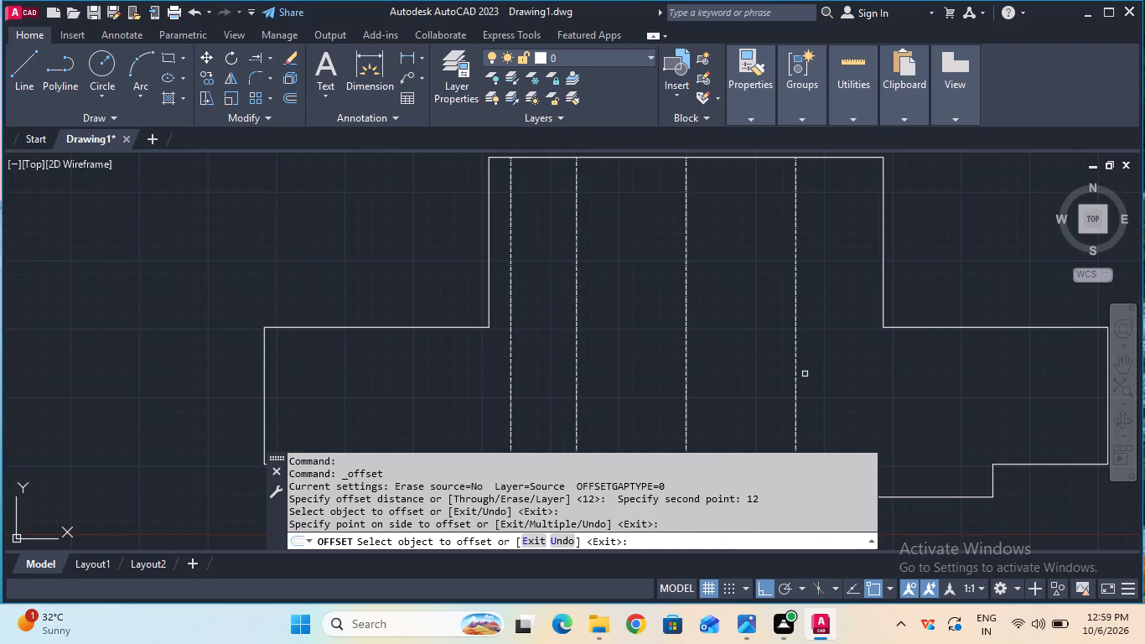
{"action": "double_click", "coordinate": [795, 369]}
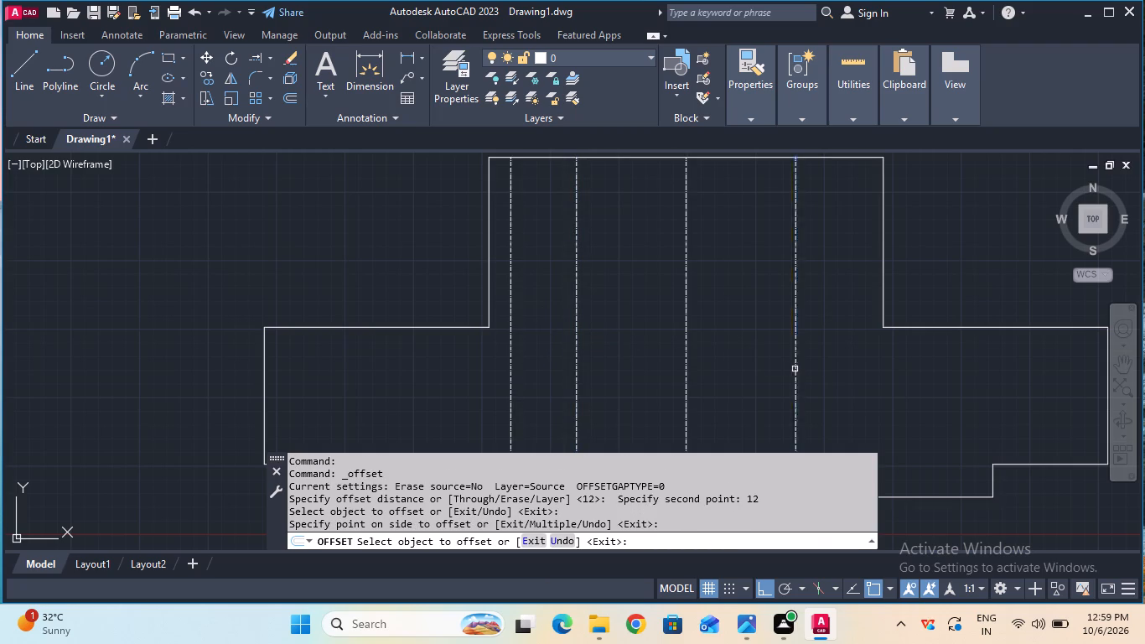
{"action": "double_click", "coordinate": [812, 368]}
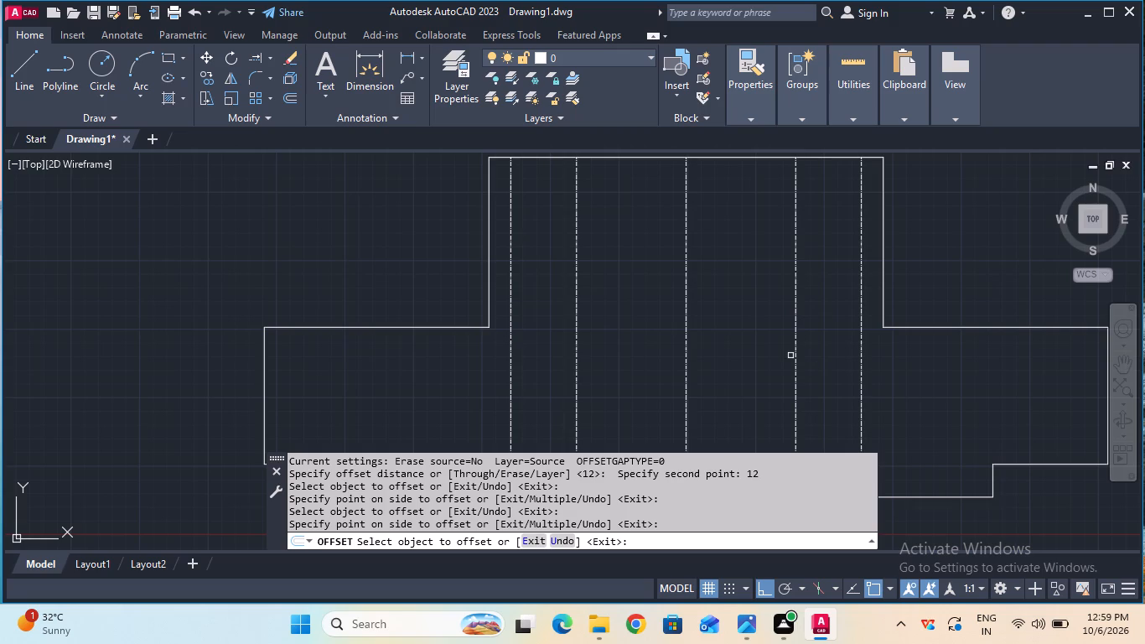
{"action": "key", "text": "Escape"}
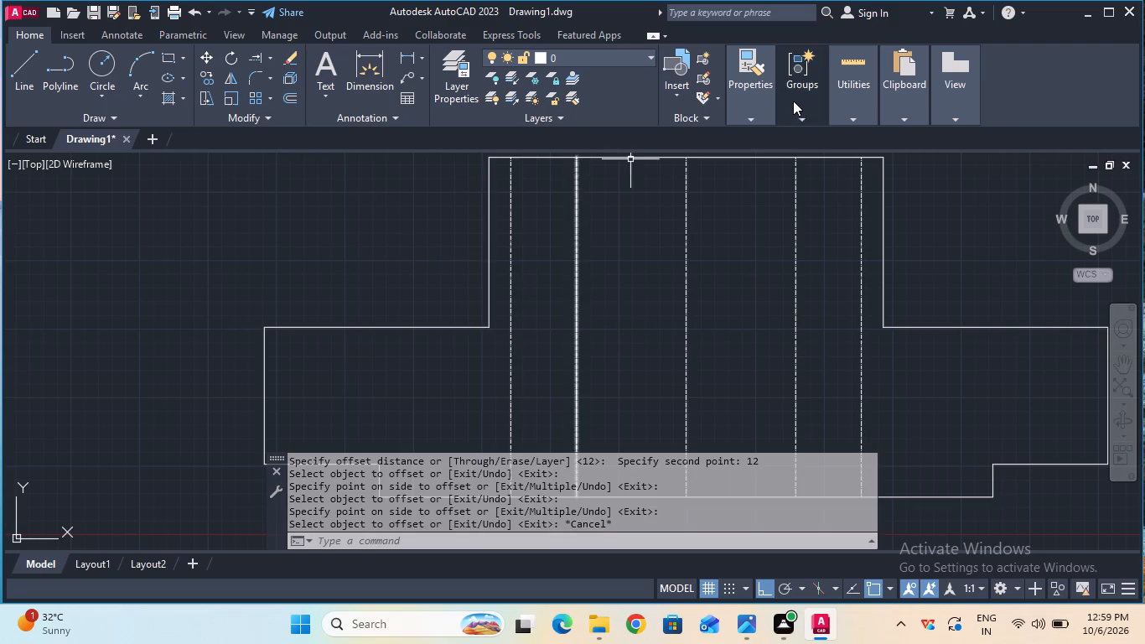
Set the current linetype to Continuous.
{"action": "left_click", "coordinate": [759, 112]}
{"action": "left_click", "coordinate": [815, 171]}
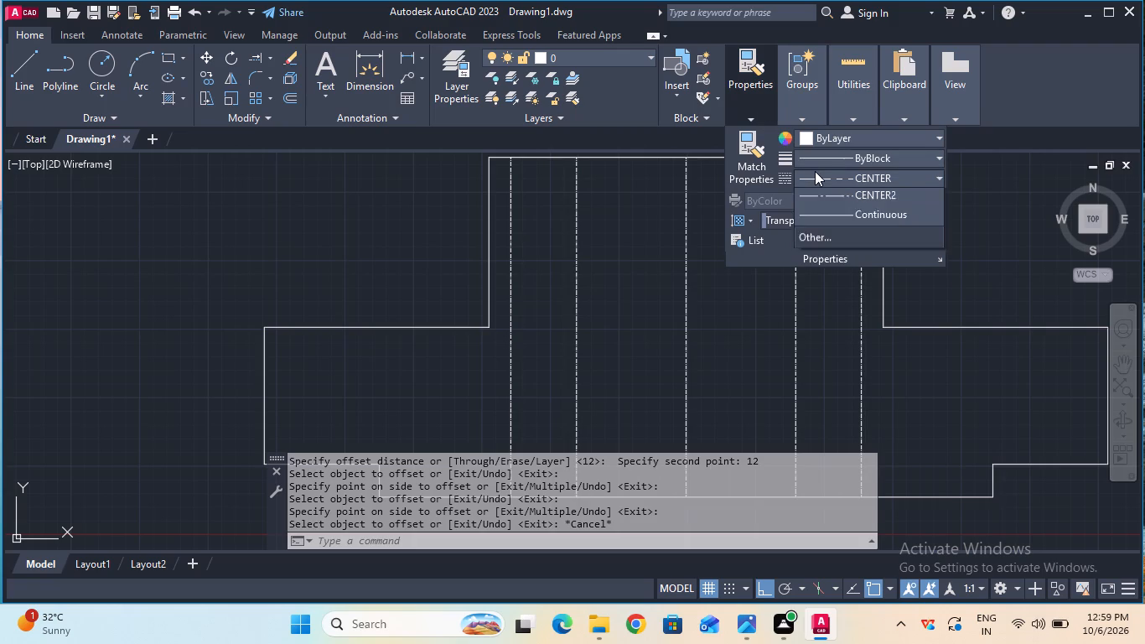
{"action": "left_click", "coordinate": [836, 218]}
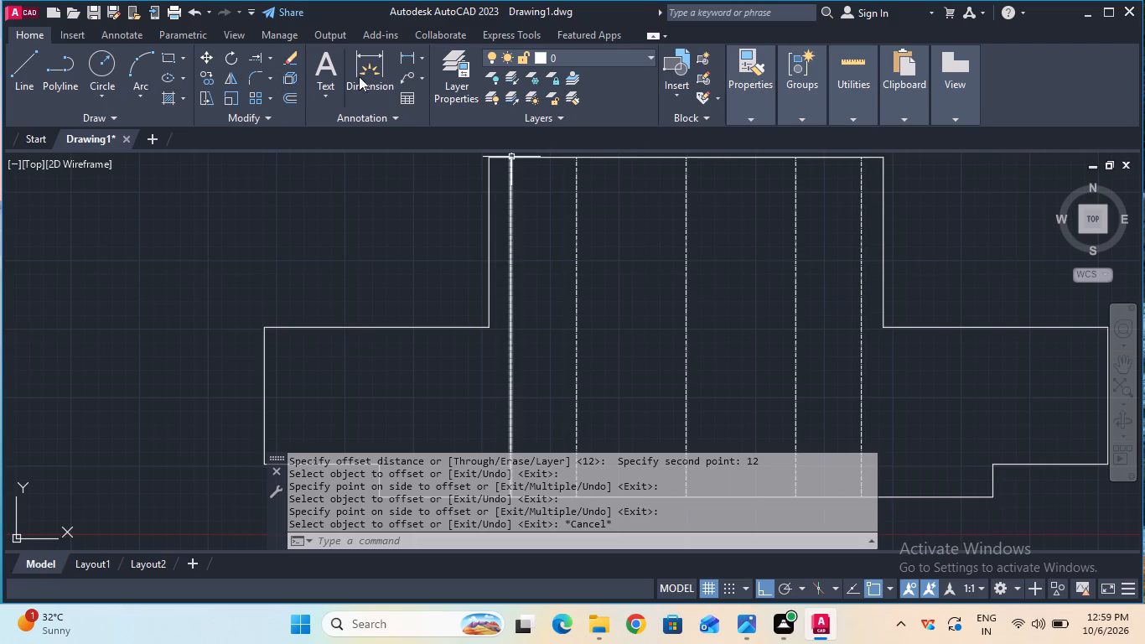
Extend the left and right horizontal shoulder edges of the projected view inward to the outermost vertical offset lines.
{"action": "left_click", "coordinate": [255, 56]}
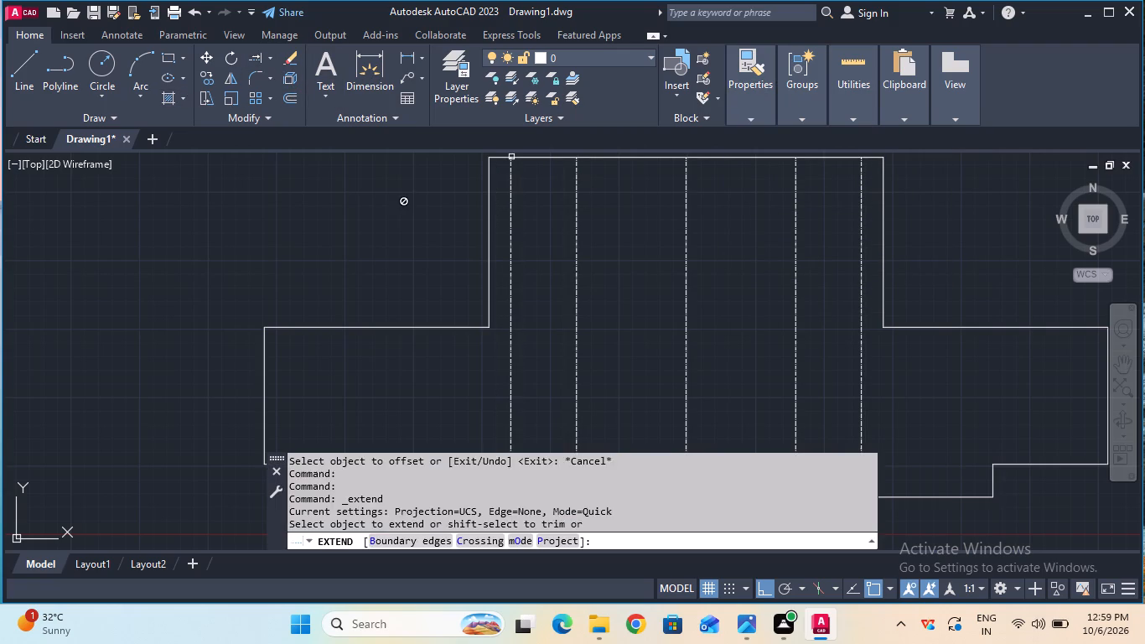
{"action": "left_click", "coordinate": [463, 329]}
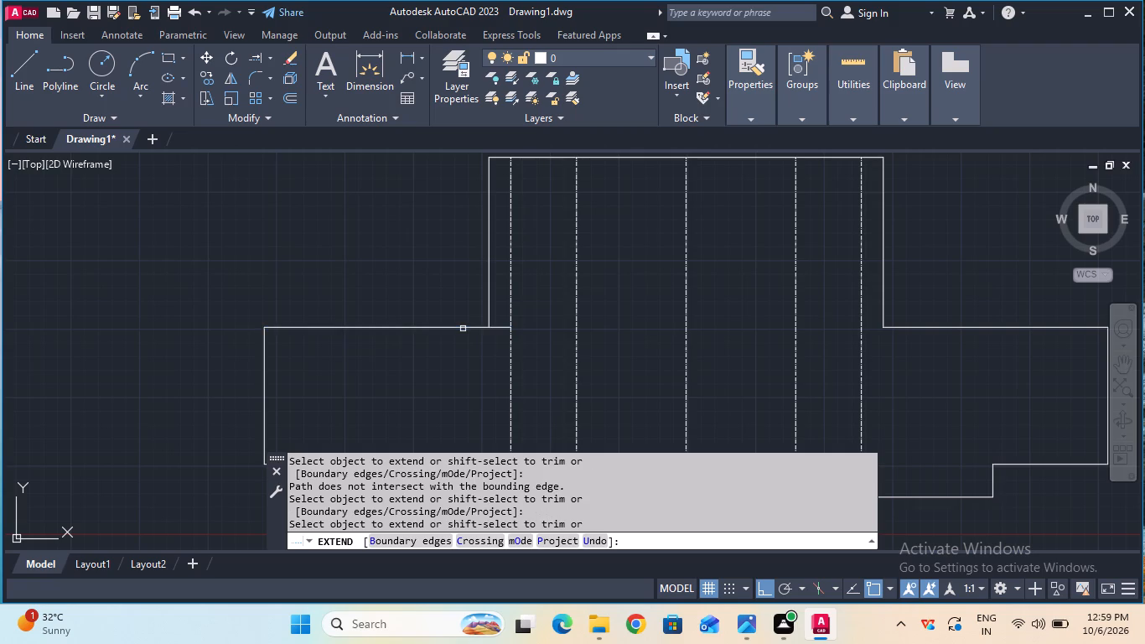
{"action": "left_click", "coordinate": [890, 329]}
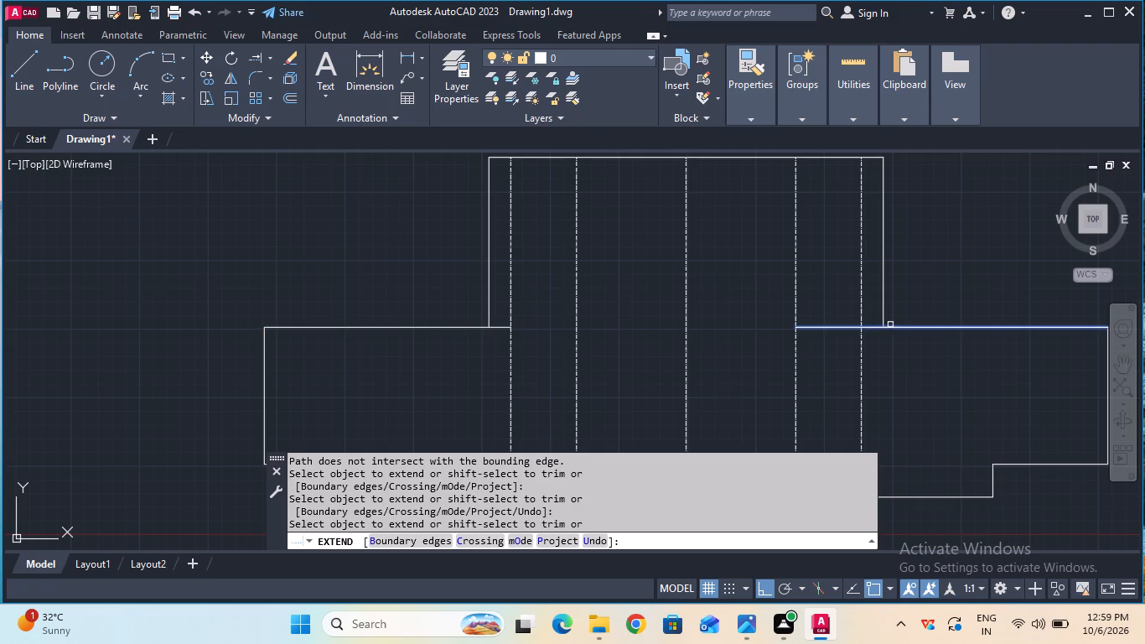
{"action": "key", "text": "Escape"}
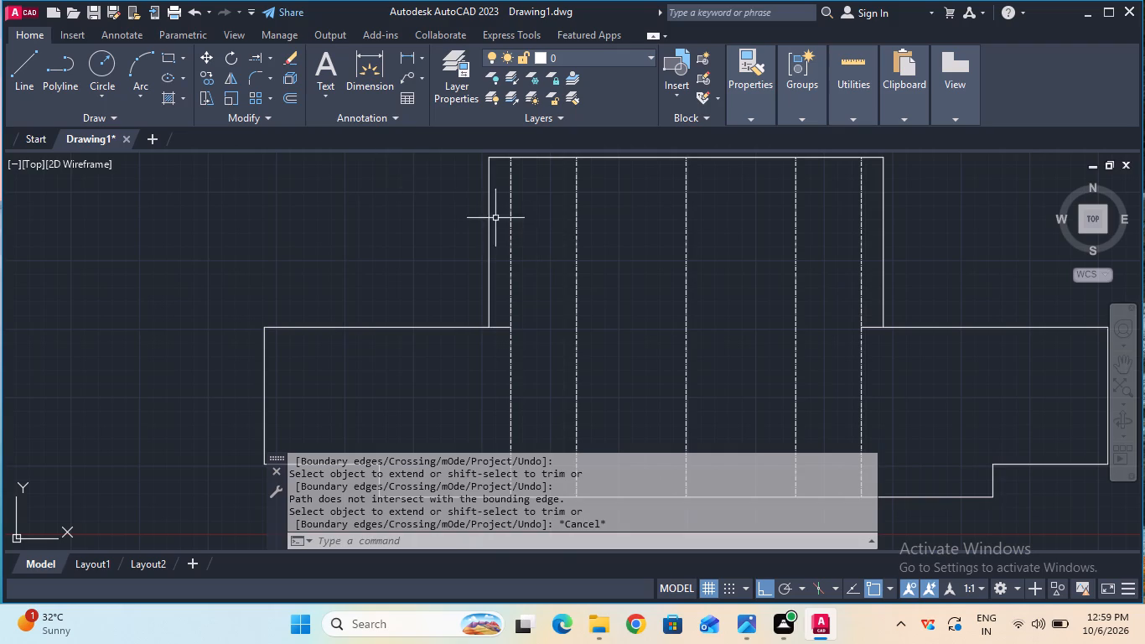
Trim away the upper block's old outer side edges and the portions of the 12 mm offset lines below the shoulders.
{"action": "left_click", "coordinate": [268, 63]}
{"action": "left_click", "coordinate": [277, 95]}
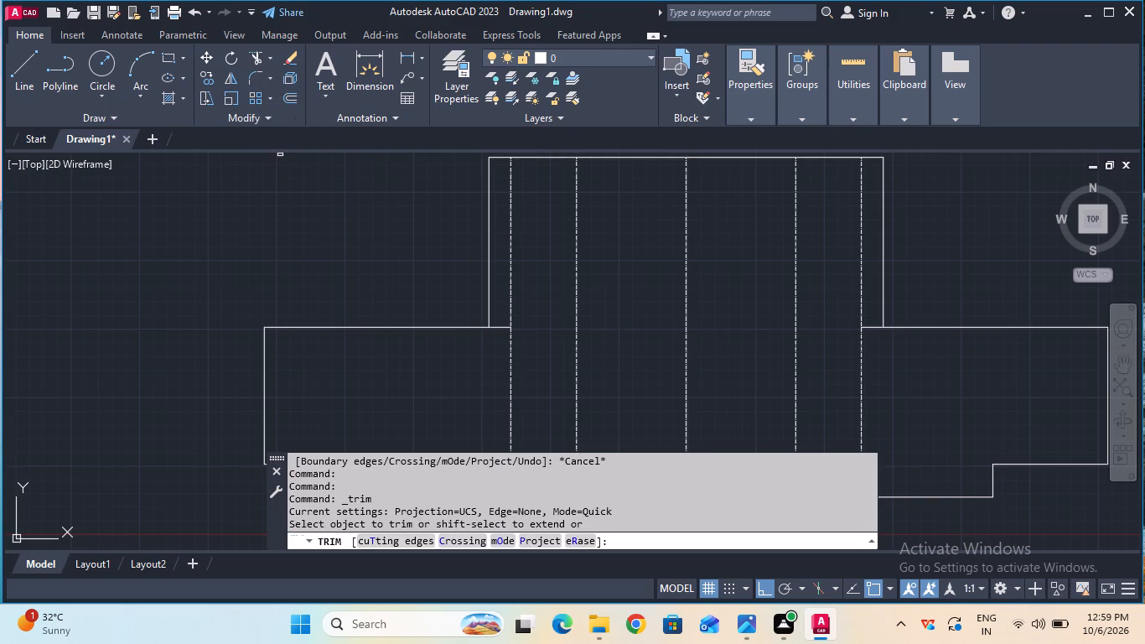
{"action": "left_click_drag", "start_coordinate": [479, 410], "coordinate": [514, 405]}
{"action": "left_click_drag", "start_coordinate": [440, 301], "coordinate": [459, 301]}
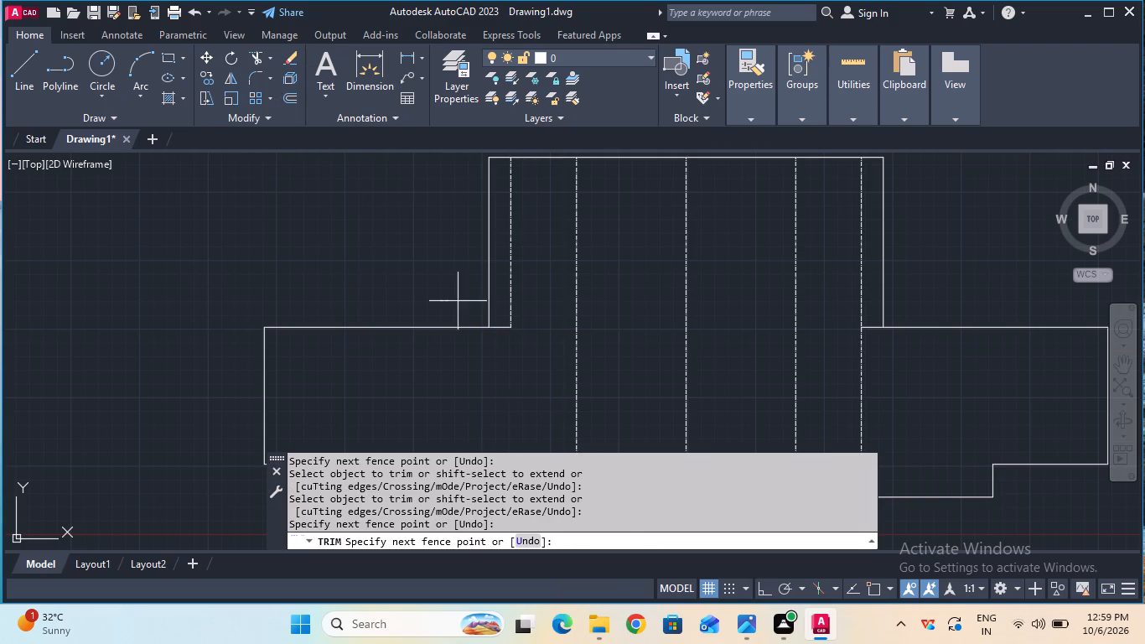
{"action": "left_click_drag", "start_coordinate": [459, 301], "coordinate": [492, 298]}
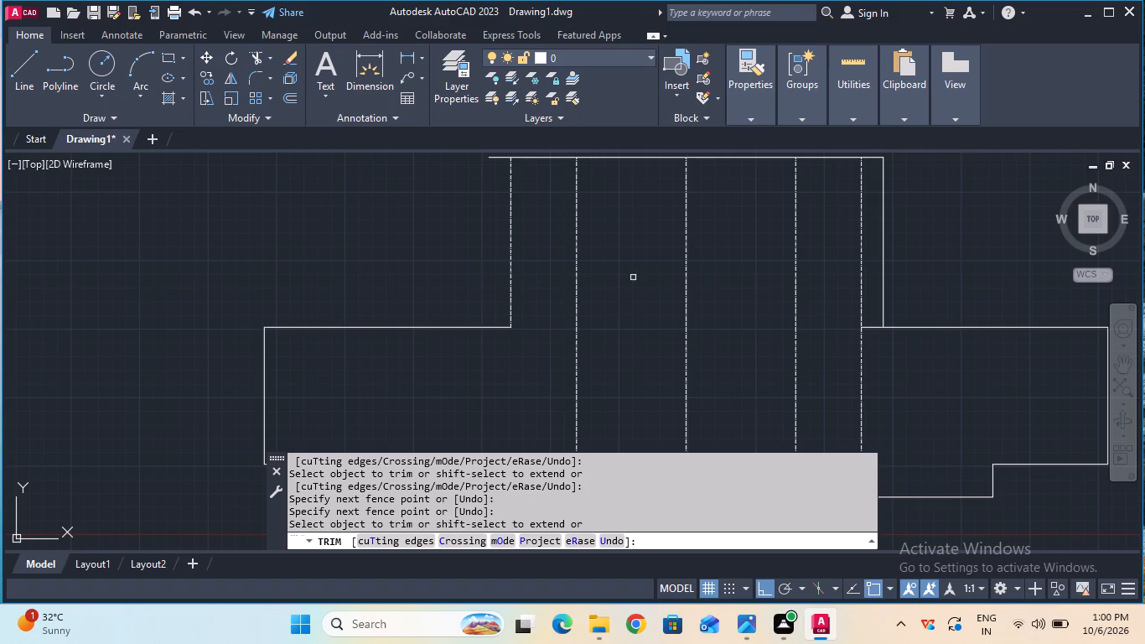
{"action": "left_click_drag", "start_coordinate": [874, 280], "coordinate": [901, 283]}
{"action": "left_click_drag", "start_coordinate": [899, 377], "coordinate": [861, 373]}
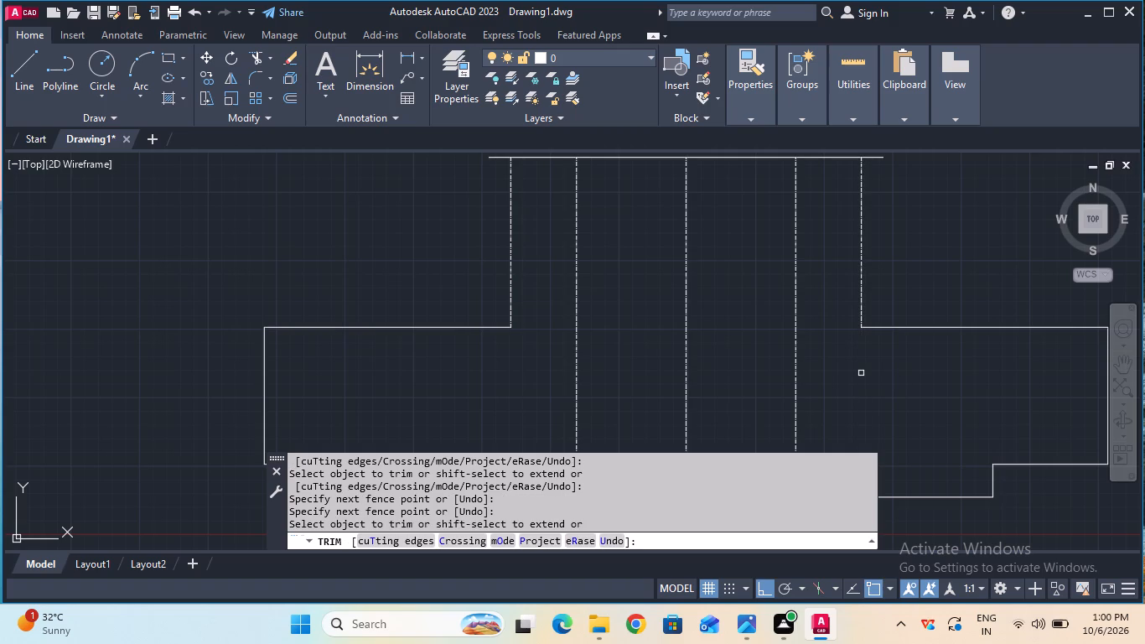
{"action": "key", "text": "Escape"}
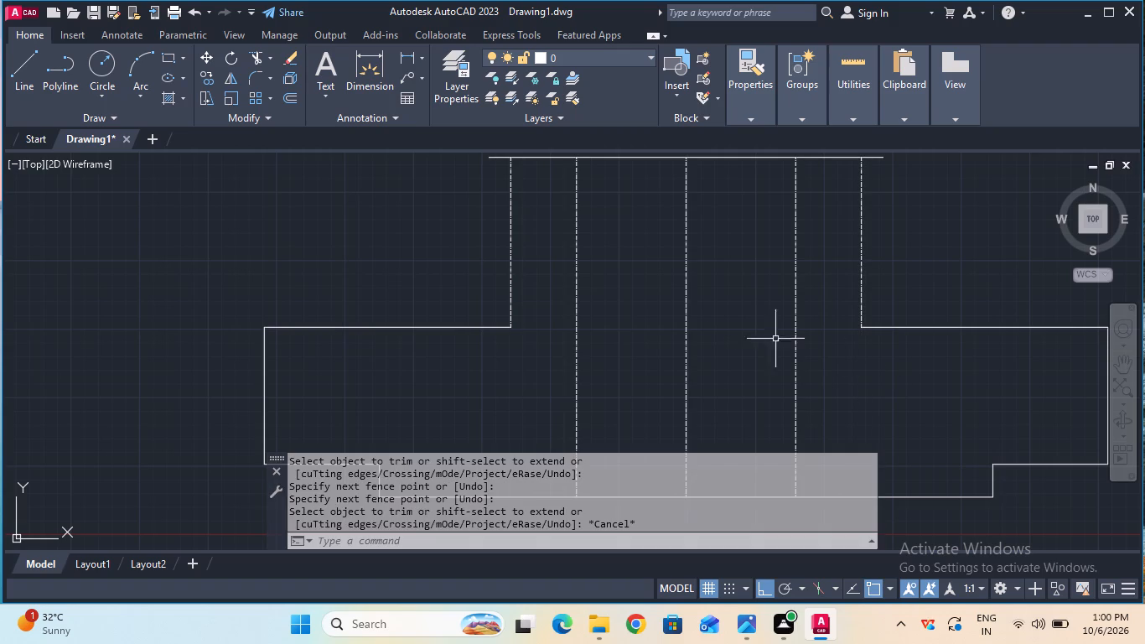
Trim the overhanging ends of the projected view's top edge back to the upper block's new side edges.
{"action": "scroll", "coordinate": [666, 280], "scroll_direction": "down", "scroll_amount": 1, "text": "ctrl"}
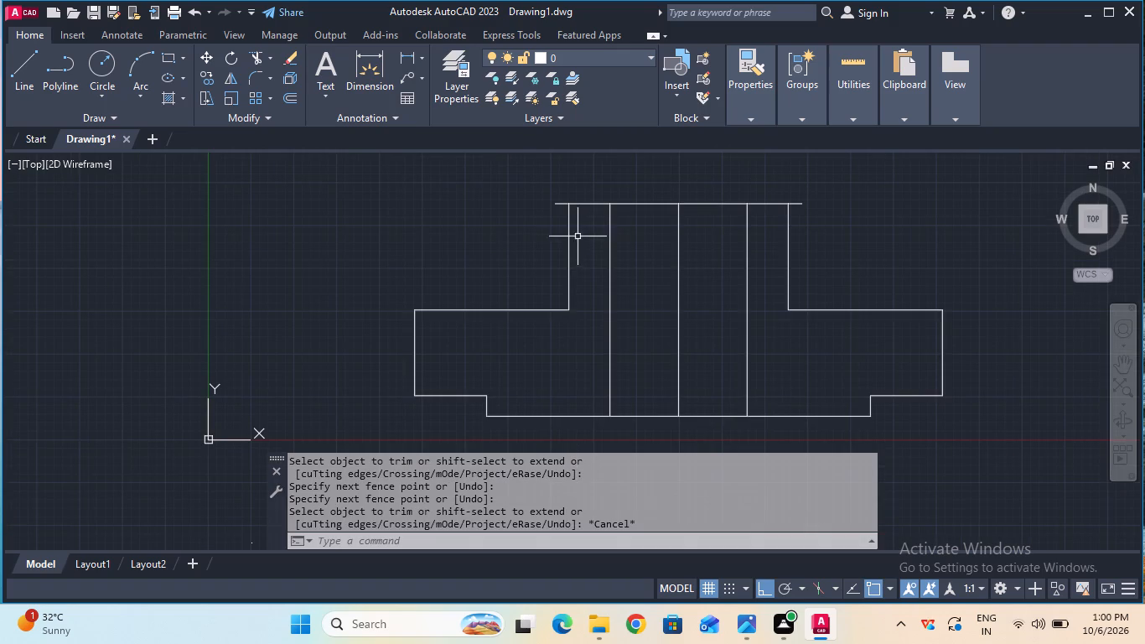
{"action": "double_click", "coordinate": [255, 55]}
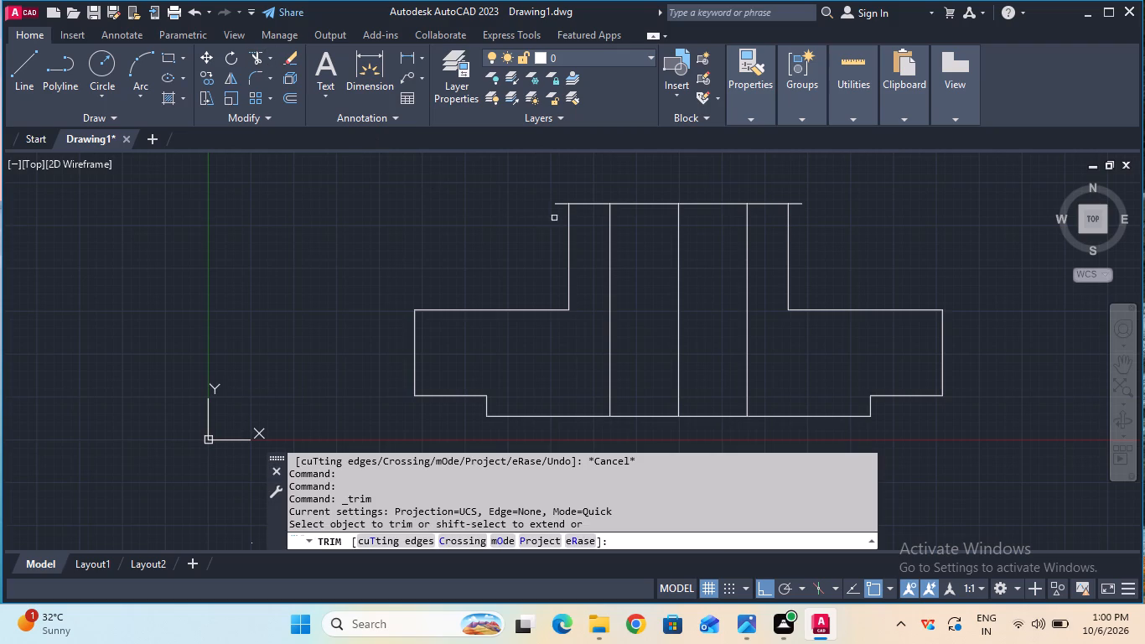
{"action": "double_click", "coordinate": [555, 204]}
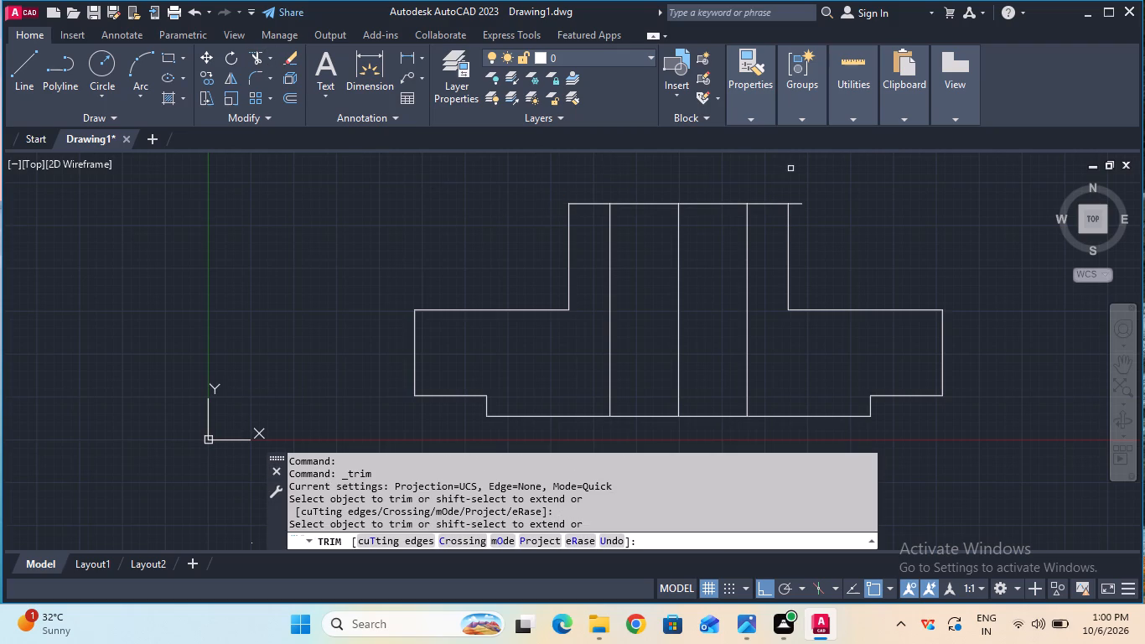
{"action": "double_click", "coordinate": [795, 202]}
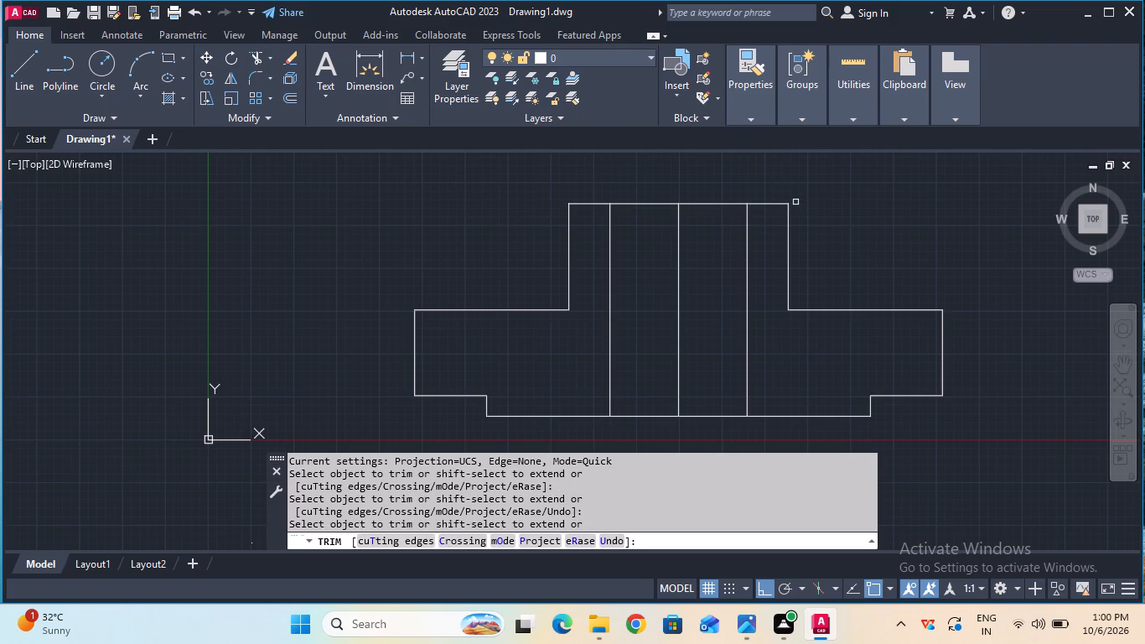
{"action": "key", "text": "Escape"}
Set the linetype of the upper block's left and right side edges to ByBlock.
{"action": "left_click", "coordinate": [571, 236]}
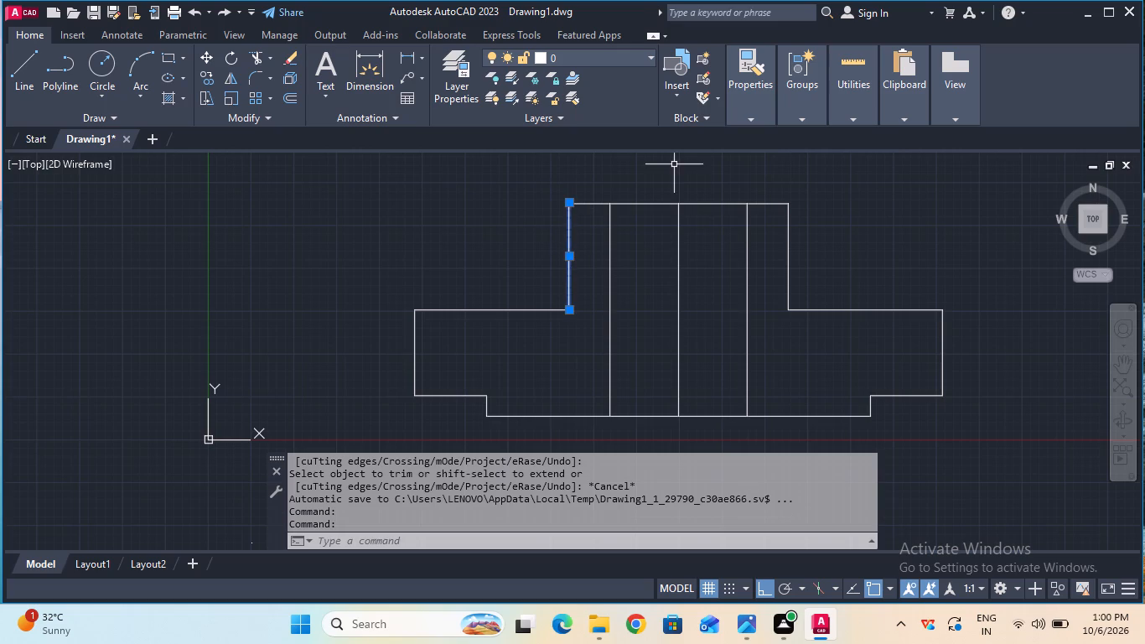
{"action": "left_click", "coordinate": [746, 117]}
{"action": "left_click", "coordinate": [834, 173]}
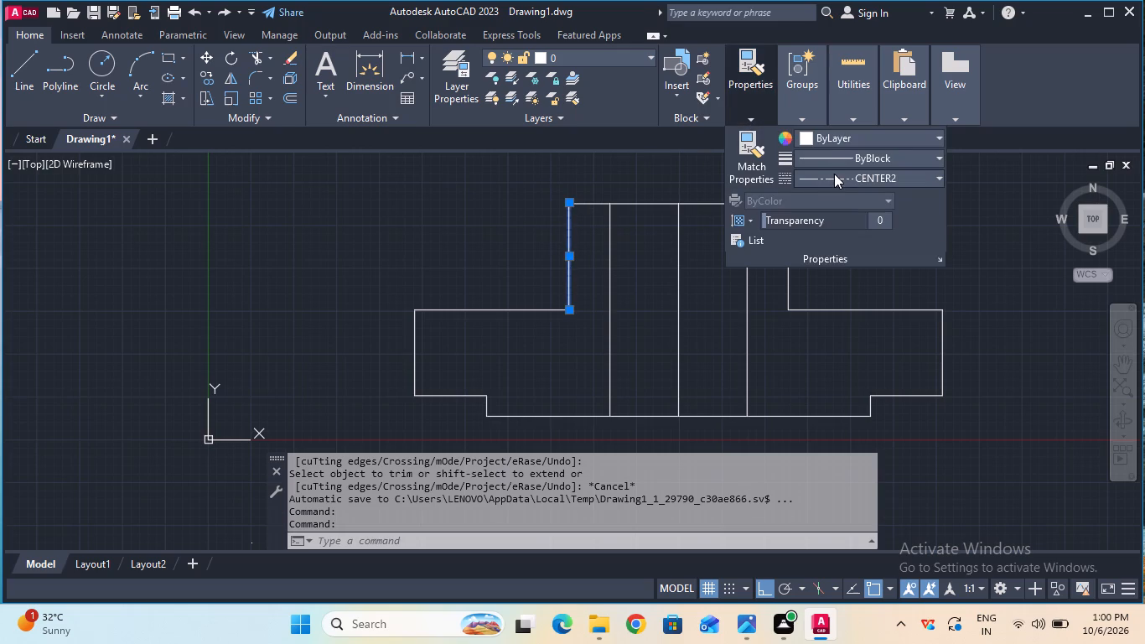
{"action": "double_click", "coordinate": [855, 213]}
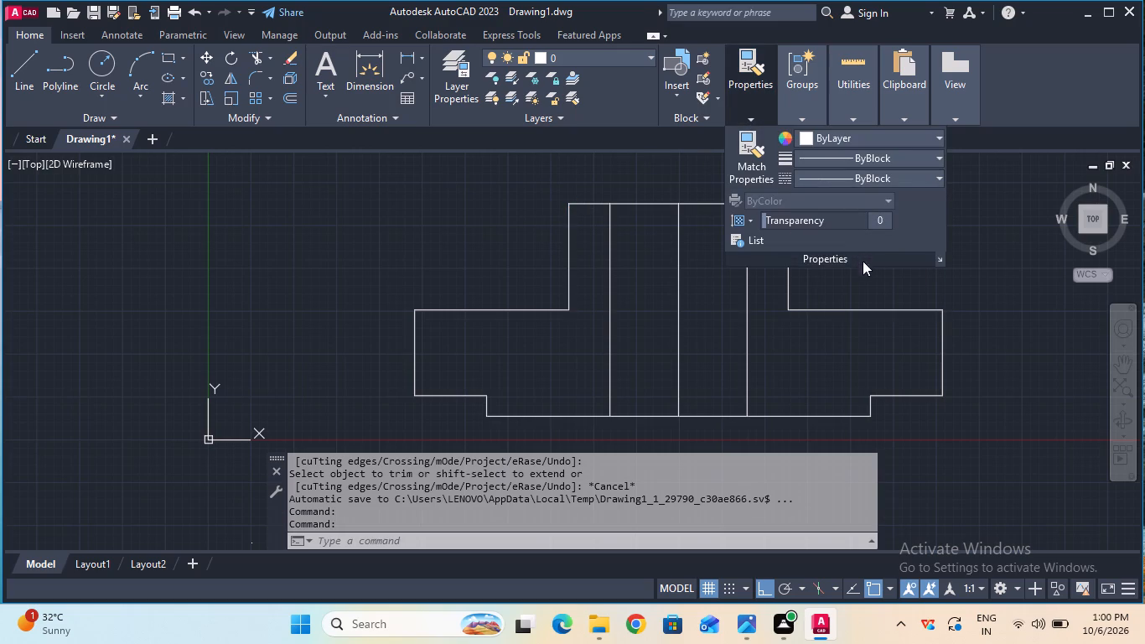
{"action": "left_click", "coordinate": [786, 290]}
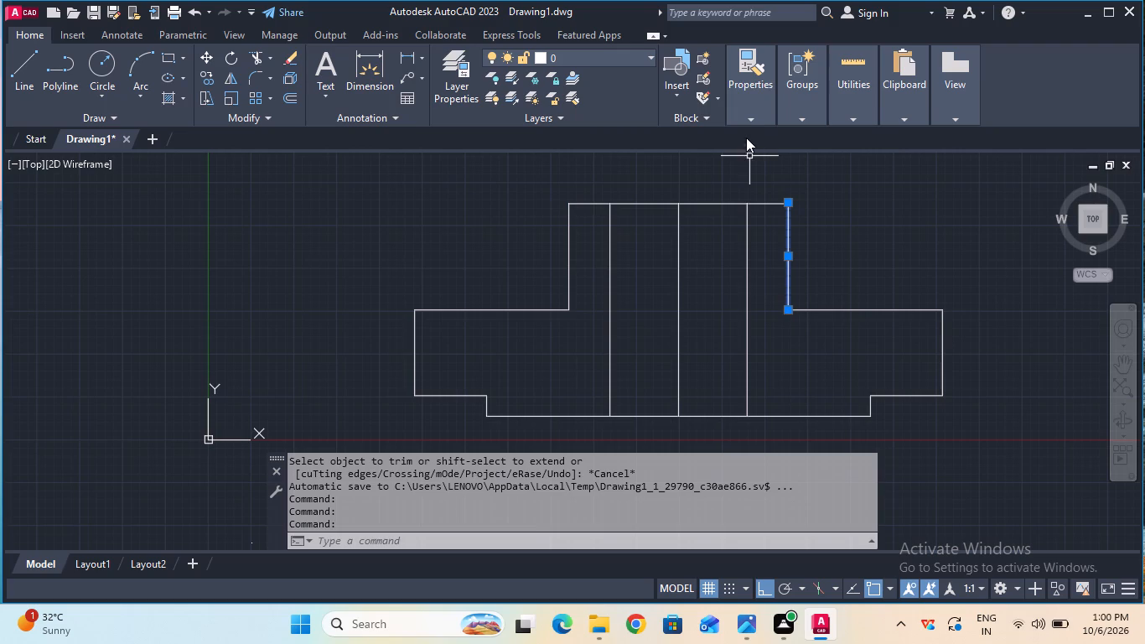
{"action": "double_click", "coordinate": [746, 117]}
{"action": "left_click", "coordinate": [811, 180]}
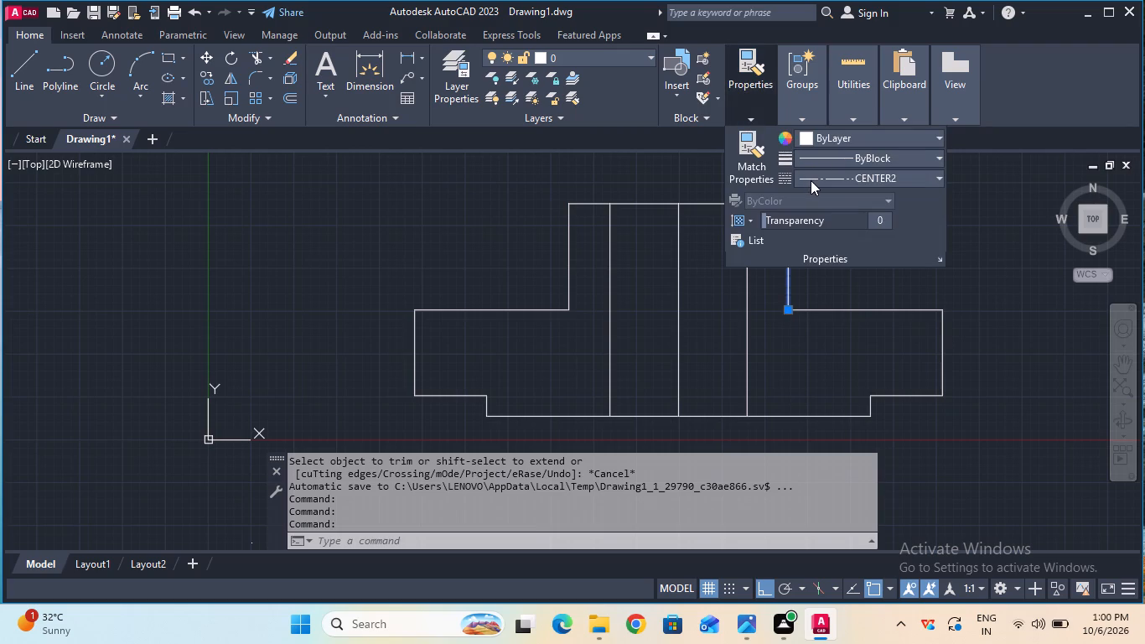
{"action": "left_click", "coordinate": [828, 219]}
{"action": "key", "text": "Escape"}
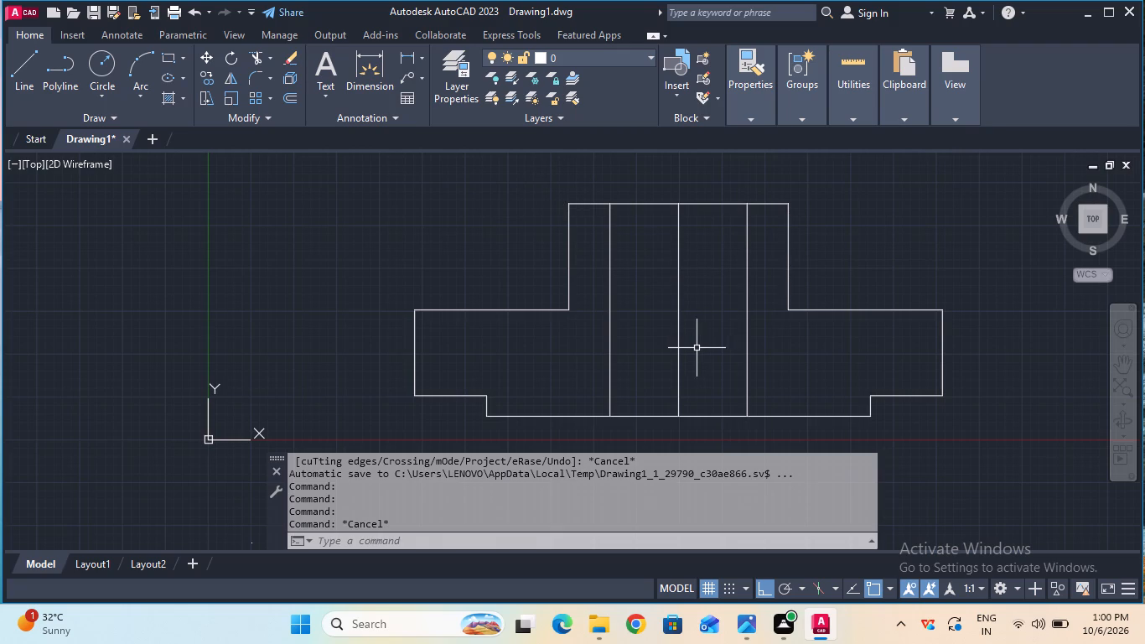
Measure the horizontal distance between the two inner vertical lines flanking the center line at the projected view's top edge.
{"action": "scroll", "coordinate": [632, 324], "scroll_direction": "up", "scroll_amount": 3, "text": "ctrl"}
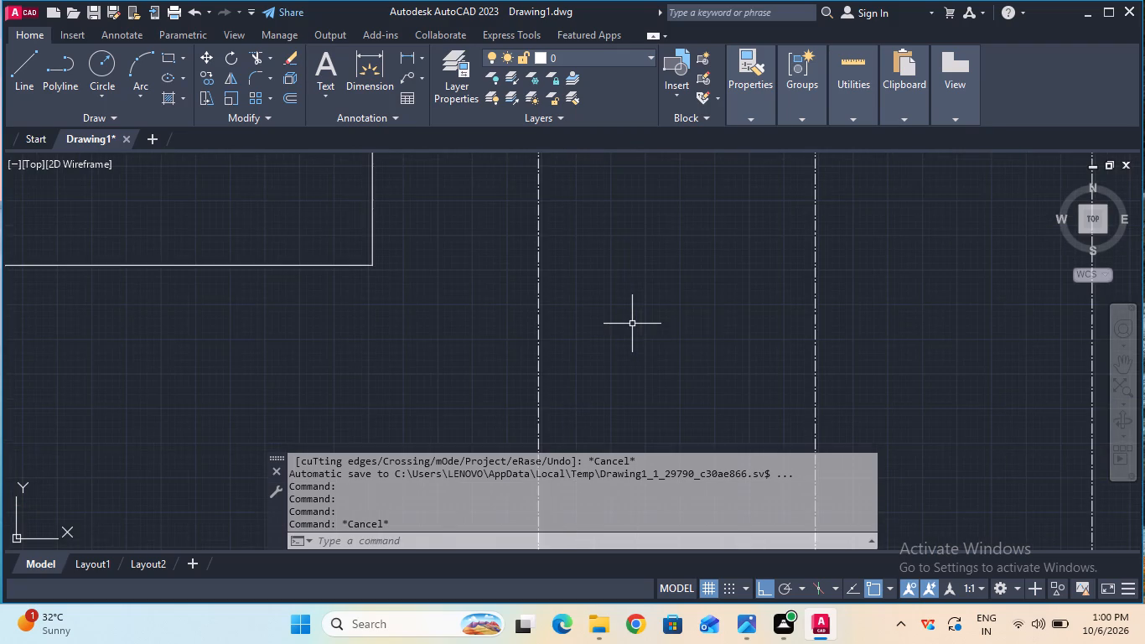
{"action": "scroll", "coordinate": [632, 324], "scroll_direction": "down", "scroll_amount": 3, "text": "ctrl"}
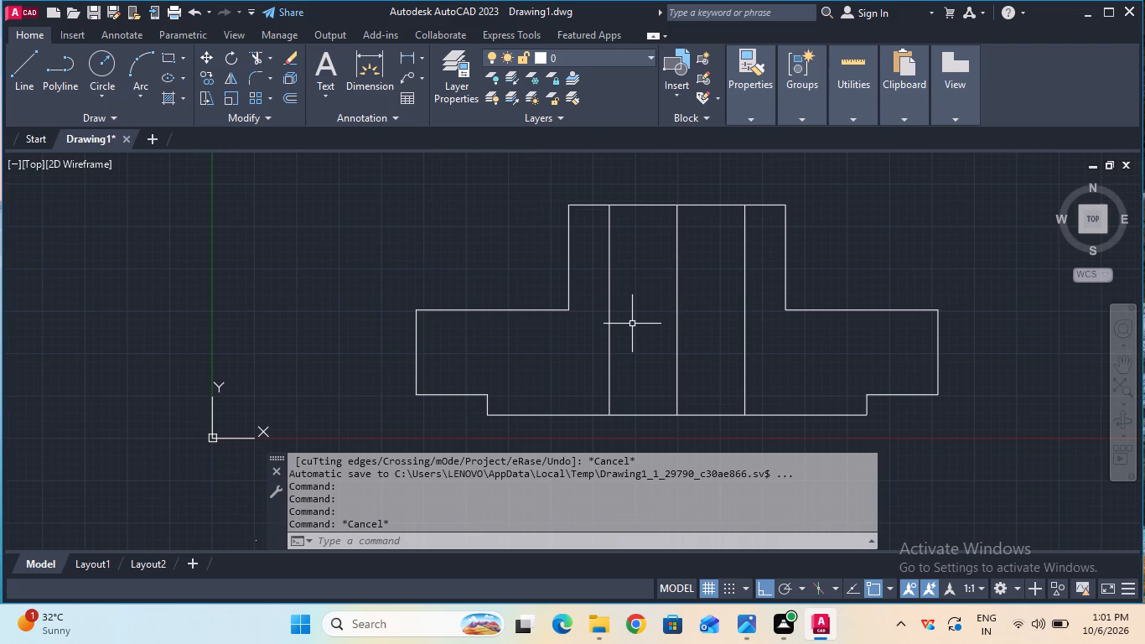
{"action": "left_click", "coordinate": [632, 324]}
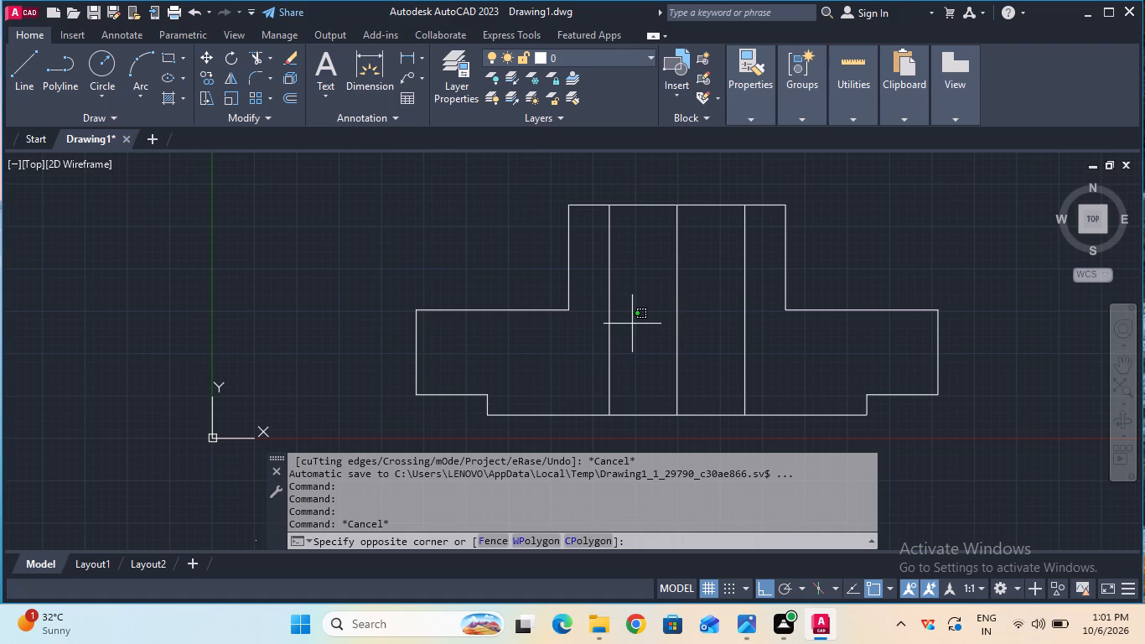
{"action": "left_click", "coordinate": [622, 321]}
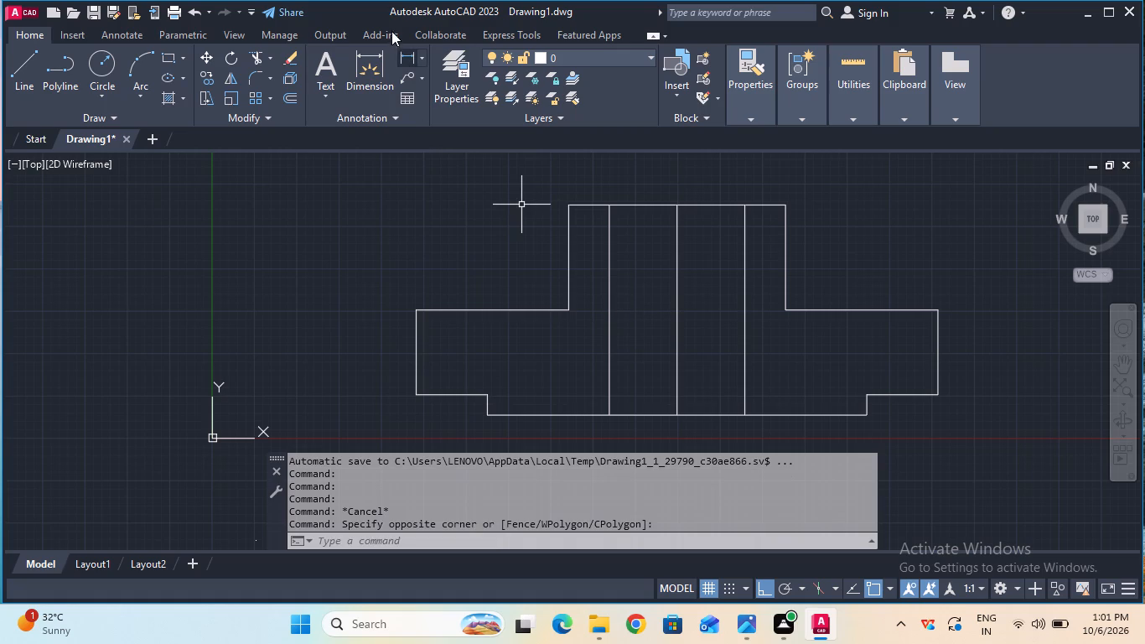
{"action": "left_click", "coordinate": [401, 50]}
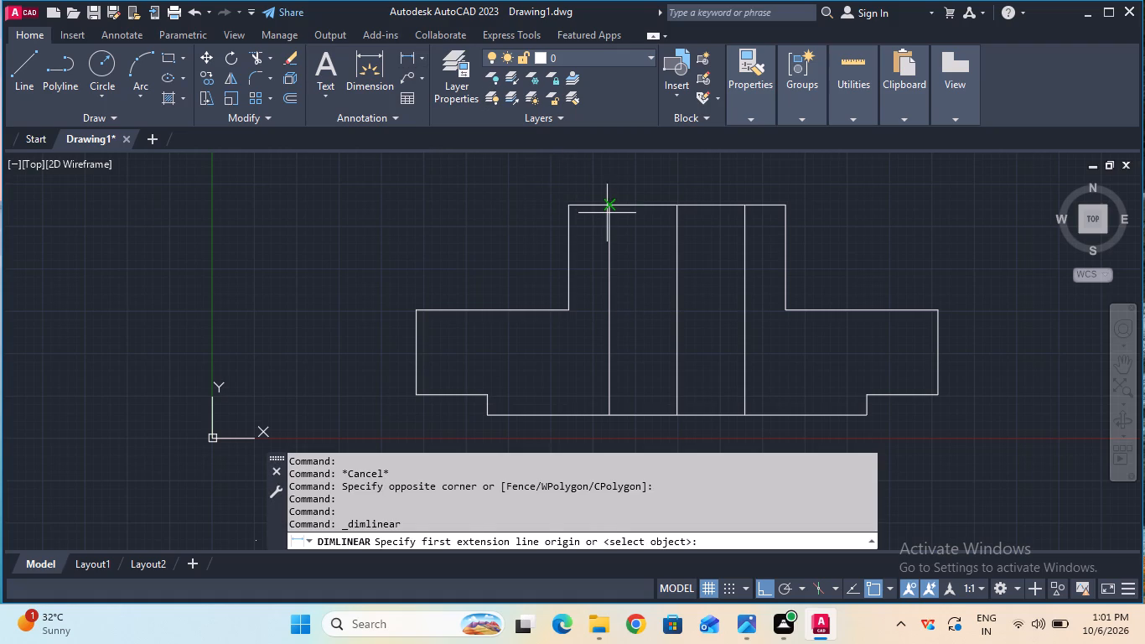
{"action": "left_click", "coordinate": [607, 213]}
{"action": "double_click", "coordinate": [749, 210]}
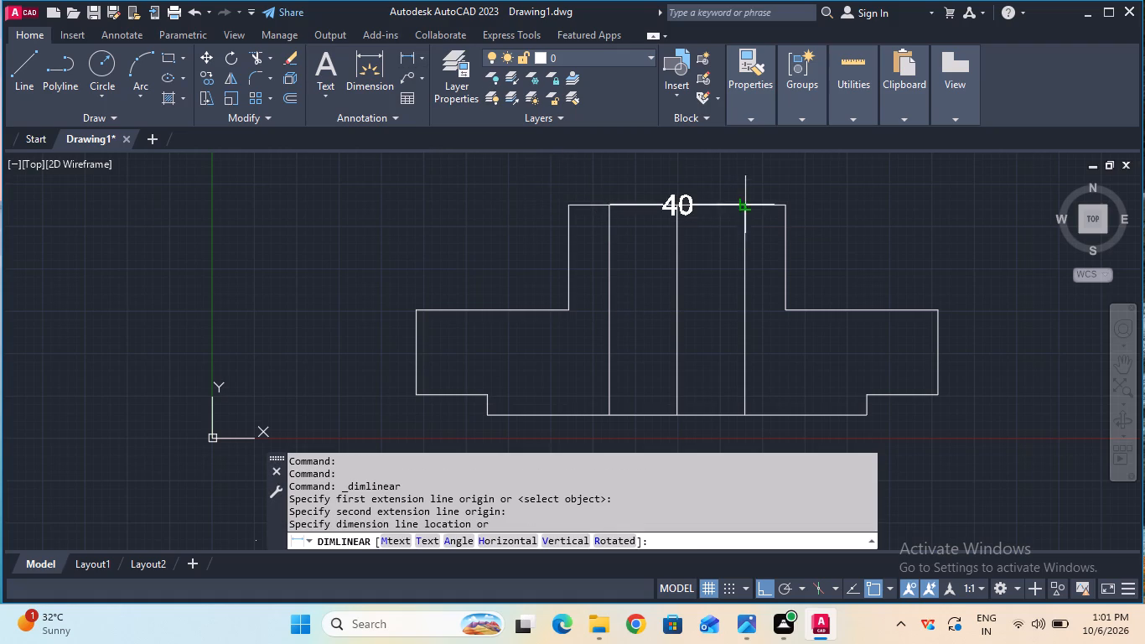
{"action": "key", "text": "Escape"}
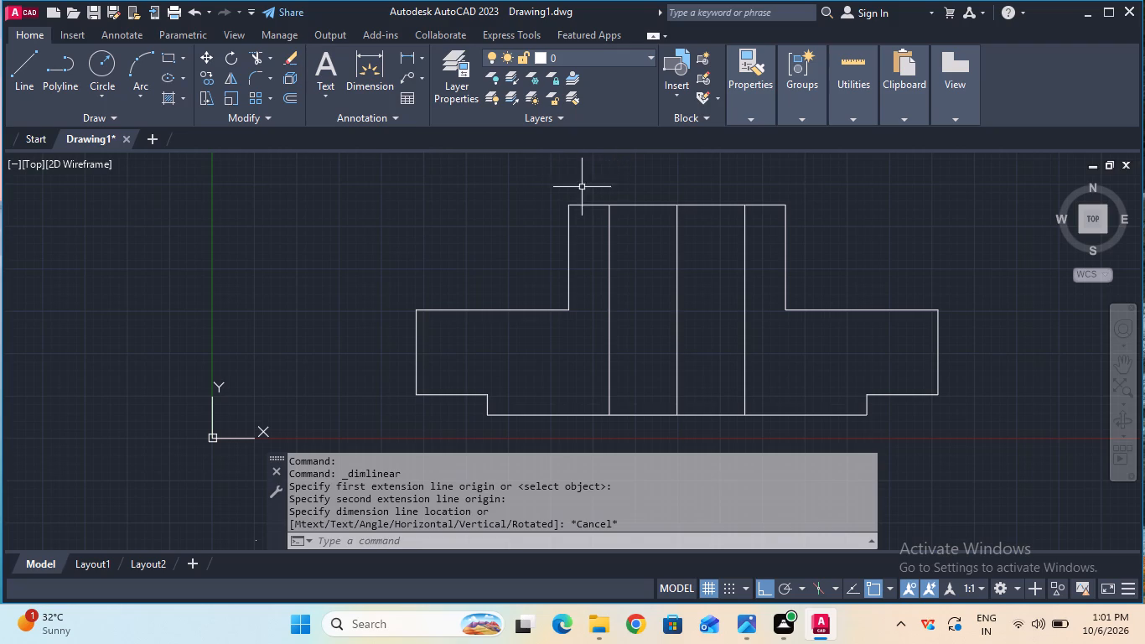
Examine the rounded-square view and its alignment with the projected stepped view above it.
{"action": "scroll", "coordinate": [655, 280], "scroll_direction": "down", "scroll_amount": 2, "text": "ctrl"}
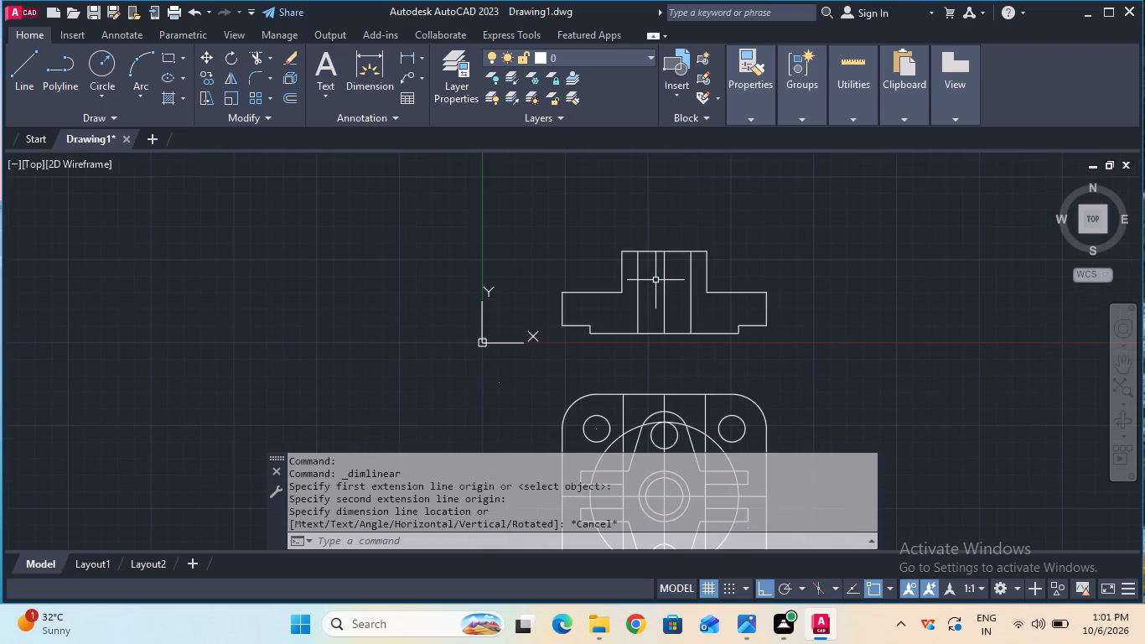
{"action": "left_click", "coordinate": [1116, 363]}
{"action": "left_click_drag", "start_coordinate": [715, 369], "coordinate": [719, 246]}
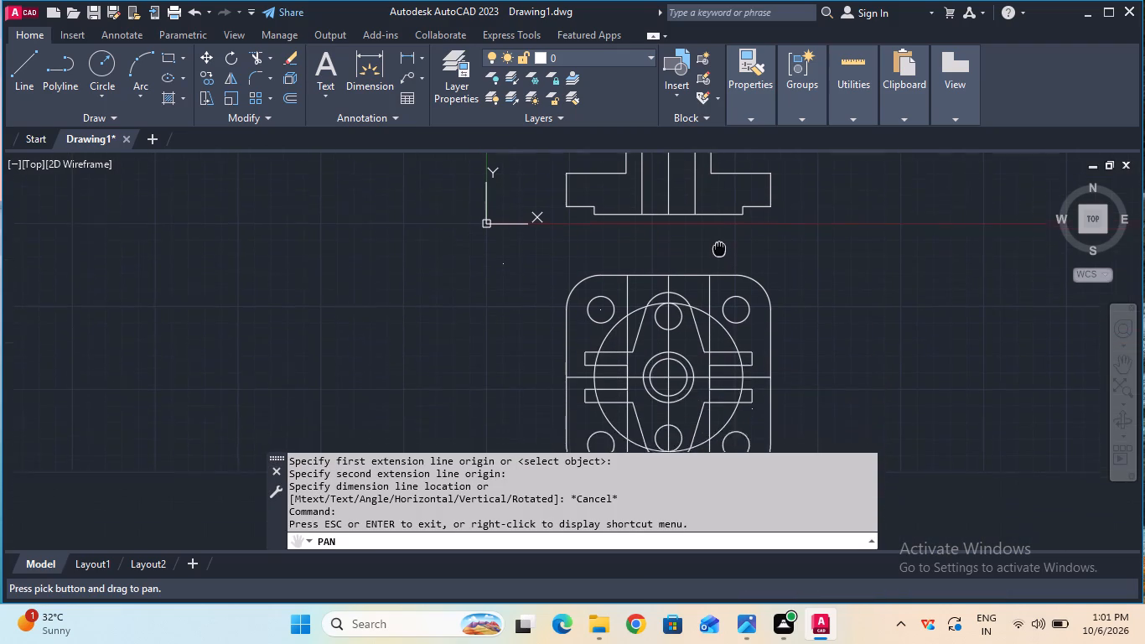
{"action": "left_click_drag", "start_coordinate": [719, 246], "coordinate": [733, 192]}
{"action": "scroll", "coordinate": [795, 290], "scroll_direction": "up", "scroll_amount": 1, "text": "ctrl"}
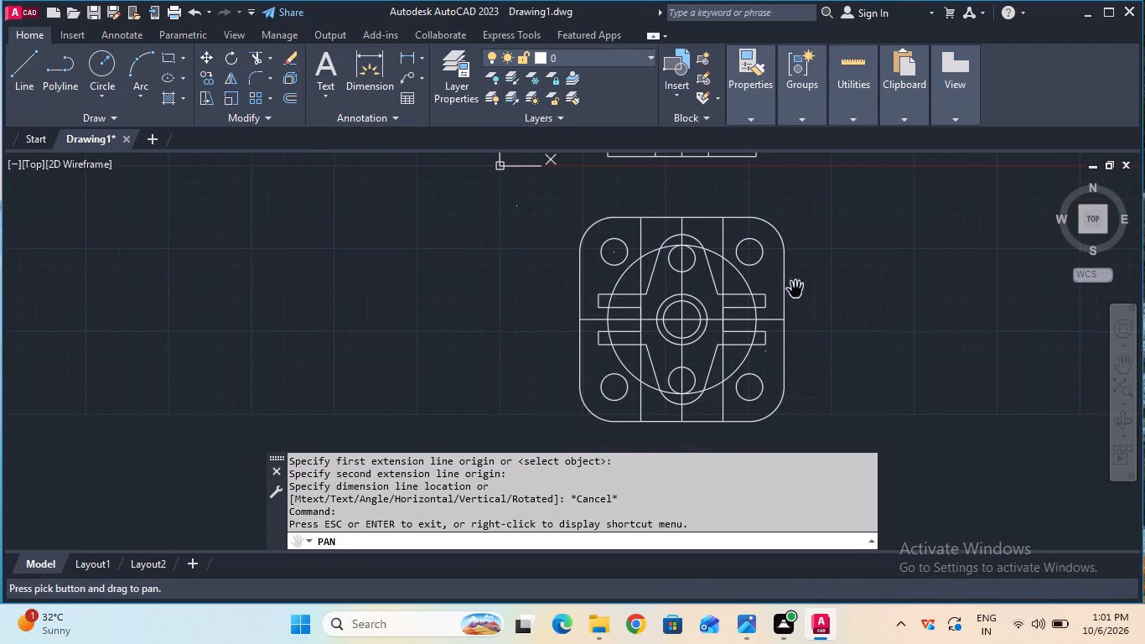
{"action": "scroll", "coordinate": [795, 290], "scroll_direction": "up", "scroll_amount": 3, "text": "ctrl"}
{"action": "scroll", "coordinate": [795, 290], "scroll_direction": "down", "scroll_amount": 4, "text": "ctrl"}
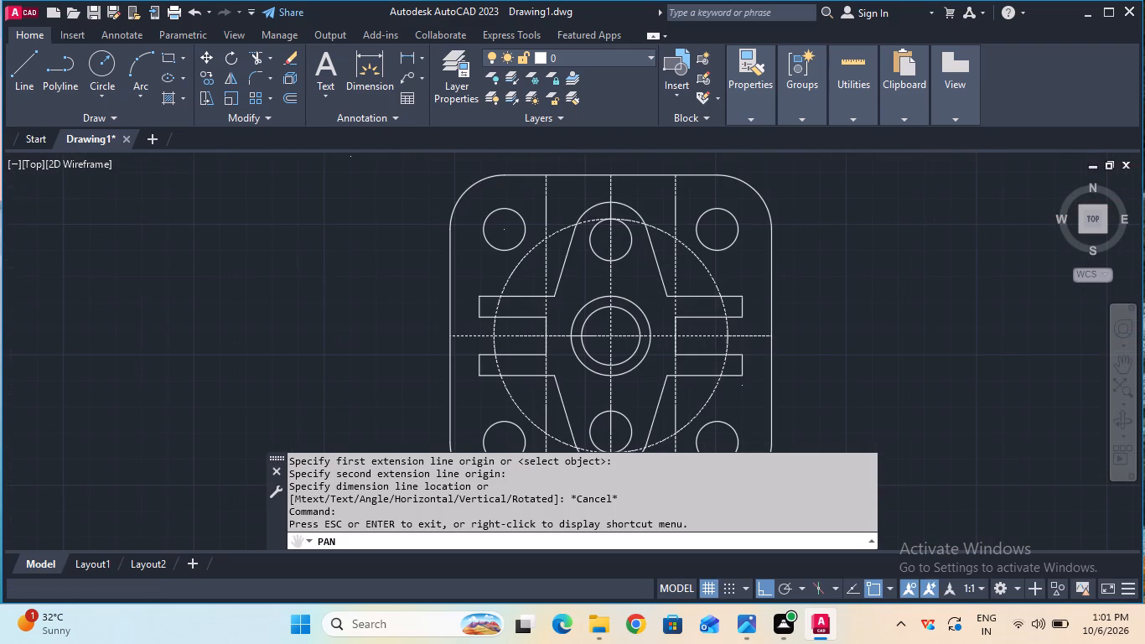
{"action": "left_click_drag", "start_coordinate": [826, 241], "coordinate": [842, 278]}
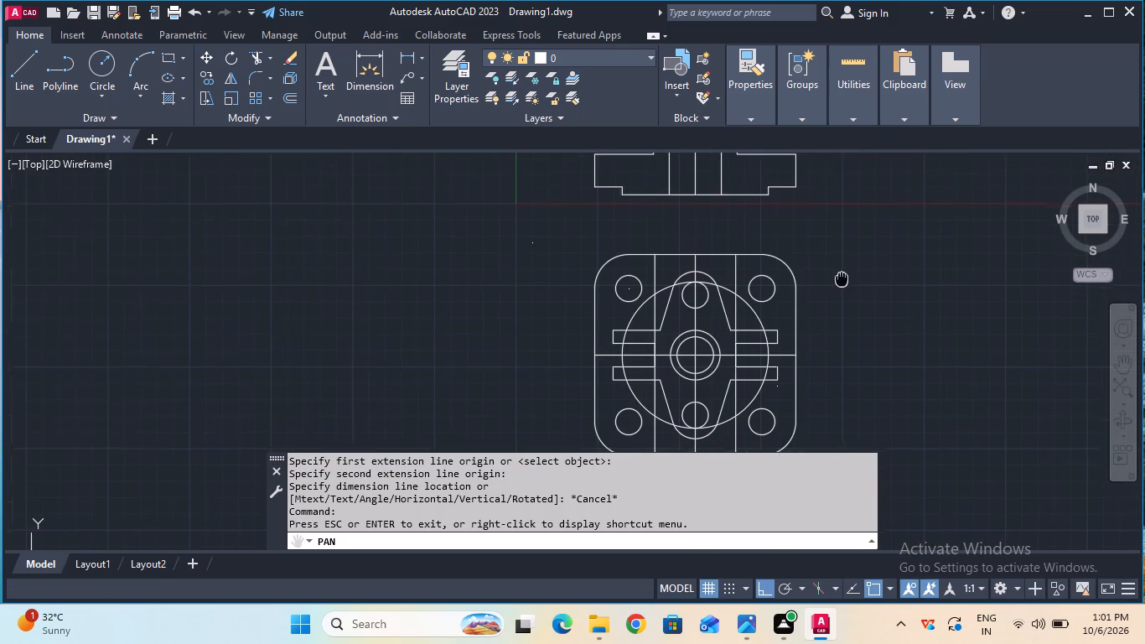
{"action": "left_click_drag", "start_coordinate": [842, 278], "coordinate": [882, 482]}
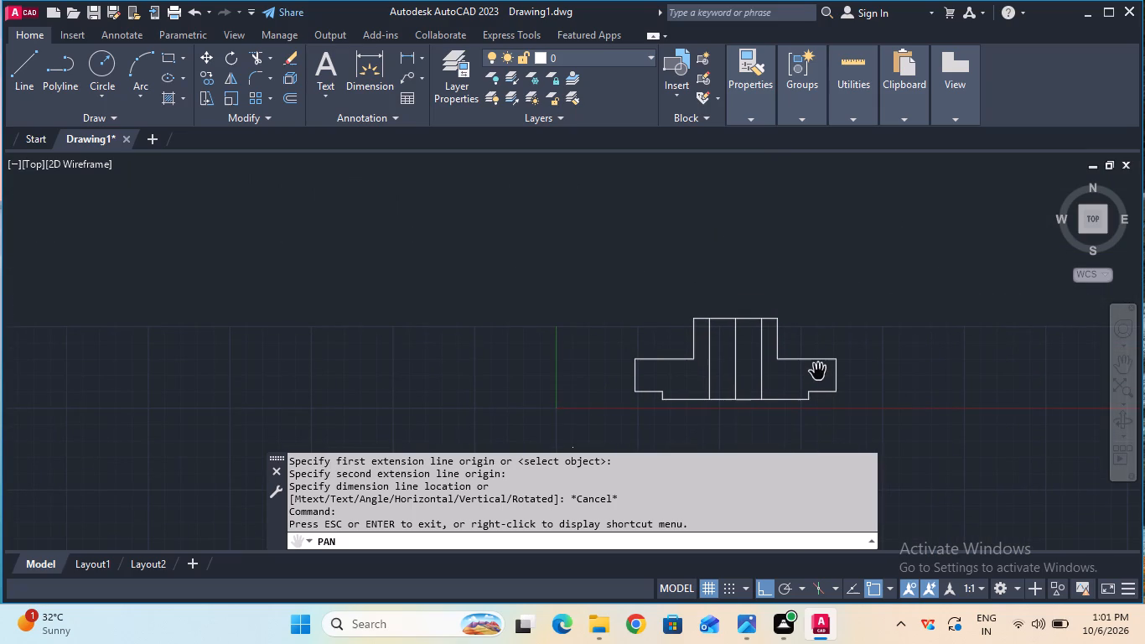
{"action": "key", "text": "Escape"}
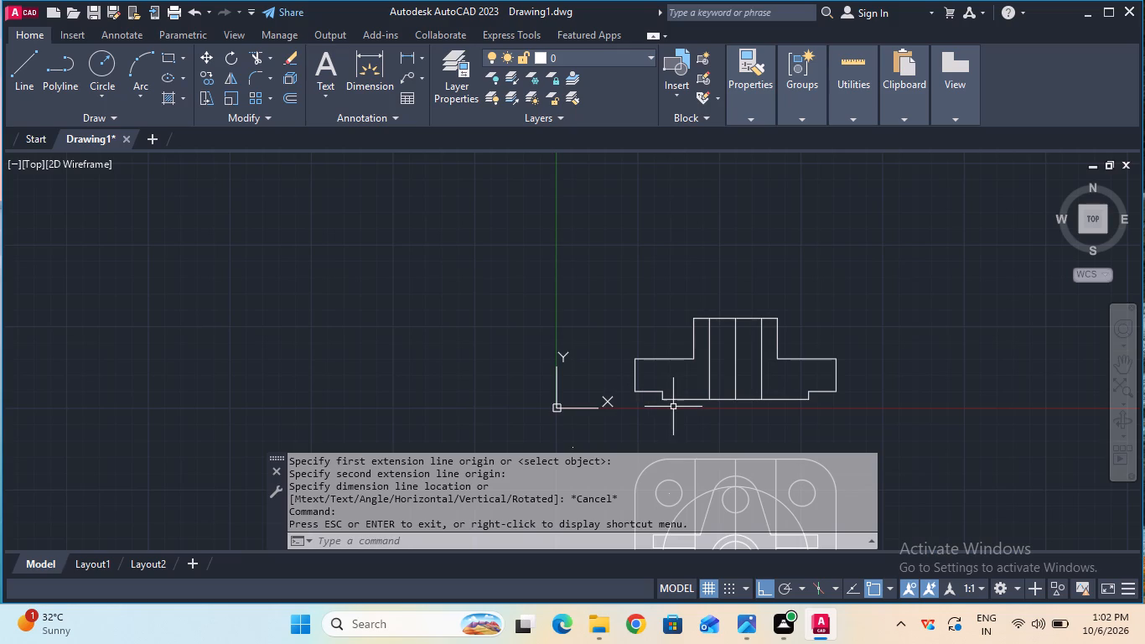
Switch to the reference image in Photos and examine the section and top views for the central bore's diameters and depths.
{"action": "scroll", "coordinate": [731, 387], "scroll_direction": "up", "scroll_amount": 2, "text": "ctrl"}
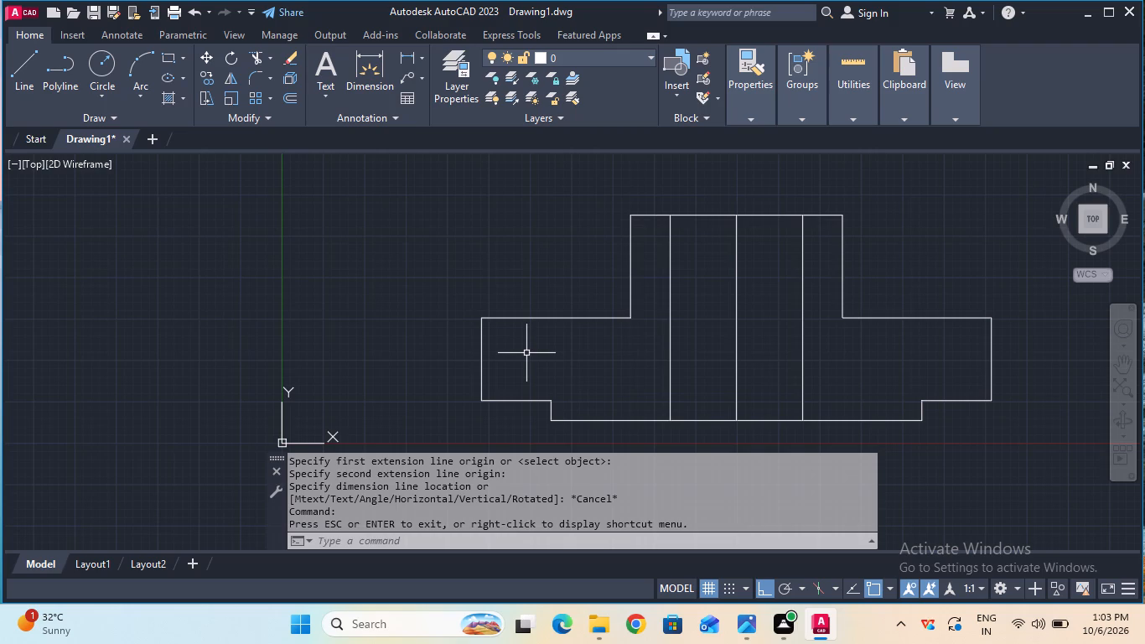
{"action": "left_click", "coordinate": [294, 90]}
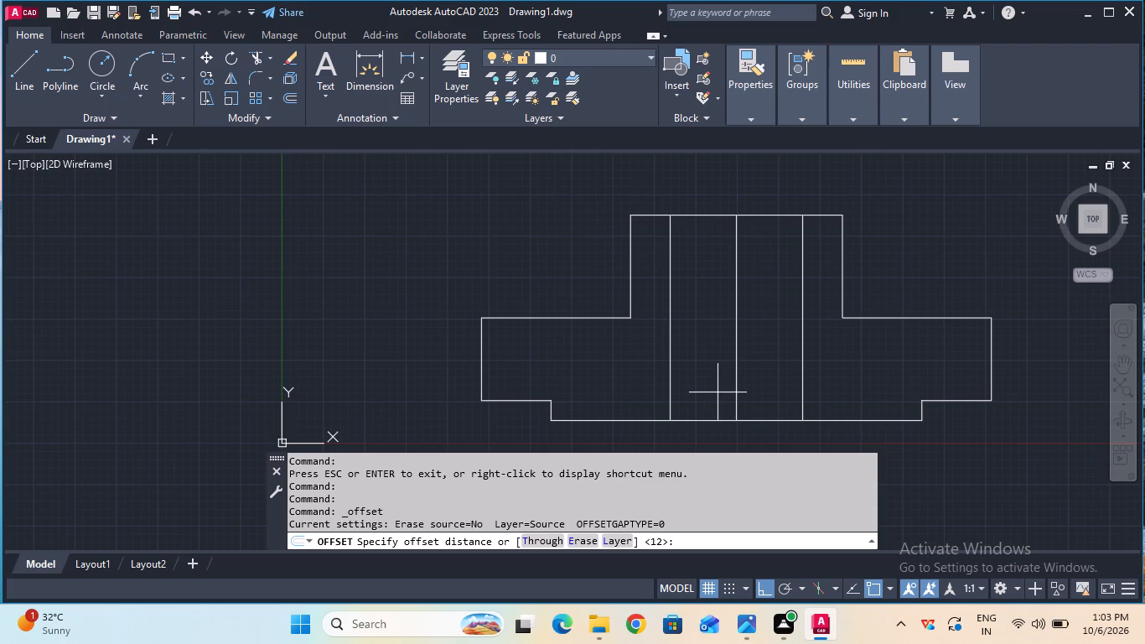
{"action": "double_click", "coordinate": [740, 641]}
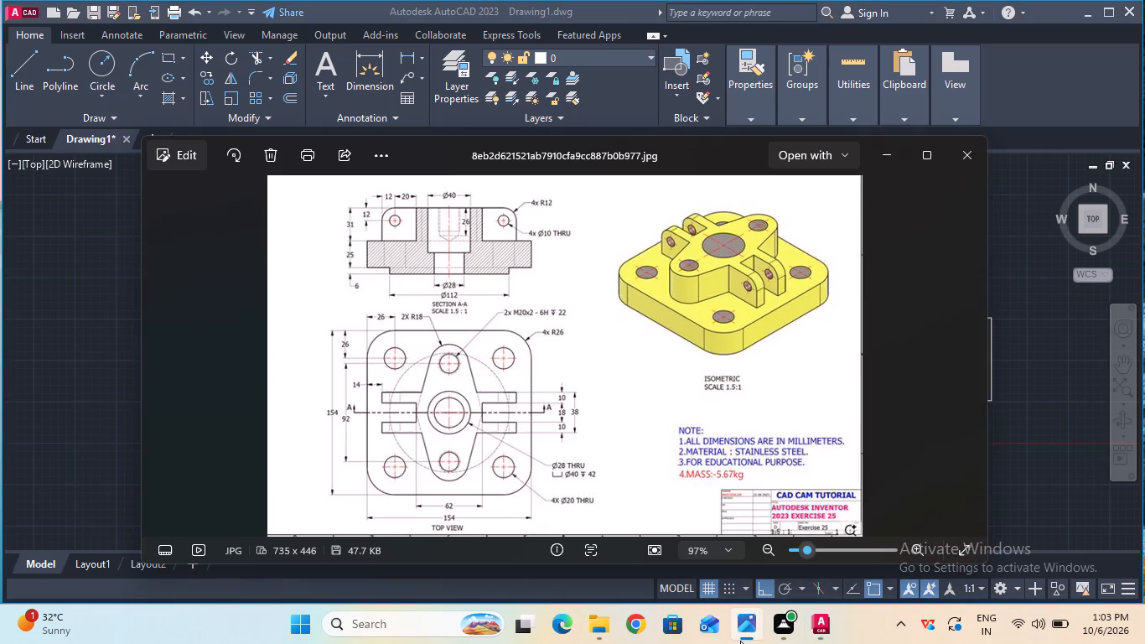
{"action": "scroll", "coordinate": [438, 411], "scroll_direction": "up", "scroll_amount": 4, "text": "ctrl"}
{"action": "scroll", "coordinate": [438, 411], "scroll_direction": "down", "scroll_amount": 2, "text": "ctrl"}
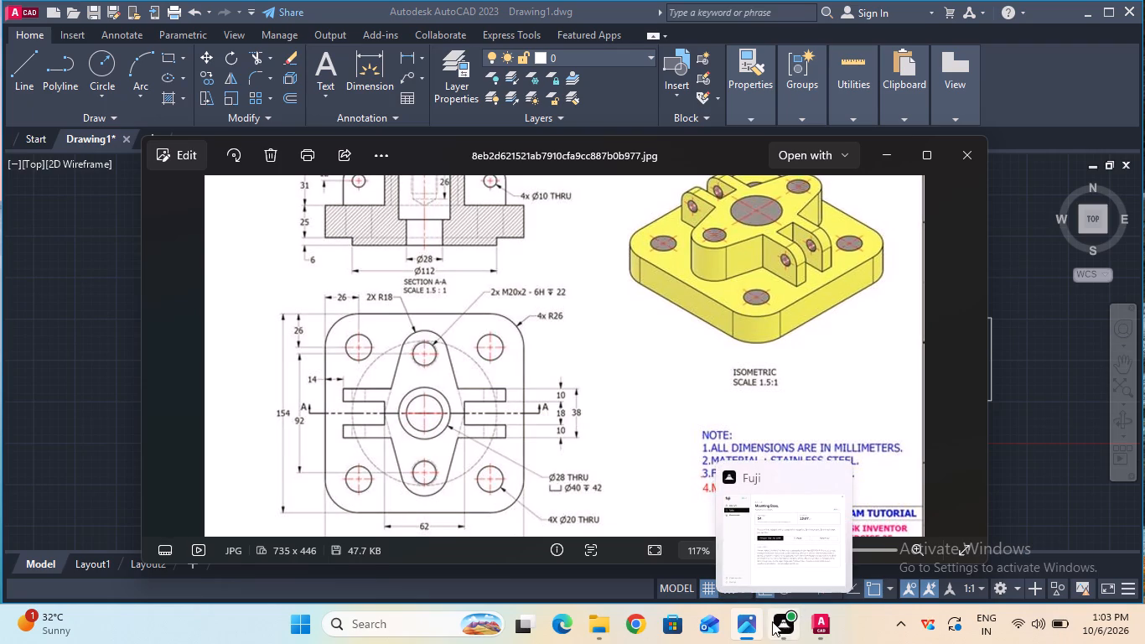
{"action": "left_click", "coordinate": [817, 620]}
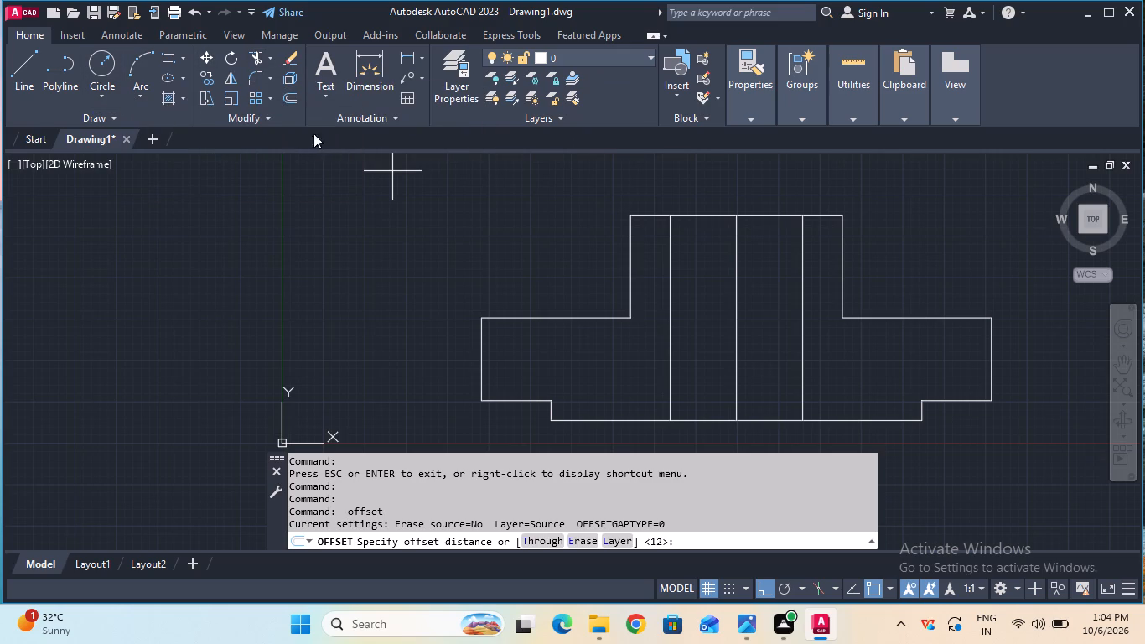
{"action": "left_click", "coordinate": [36, 79]}
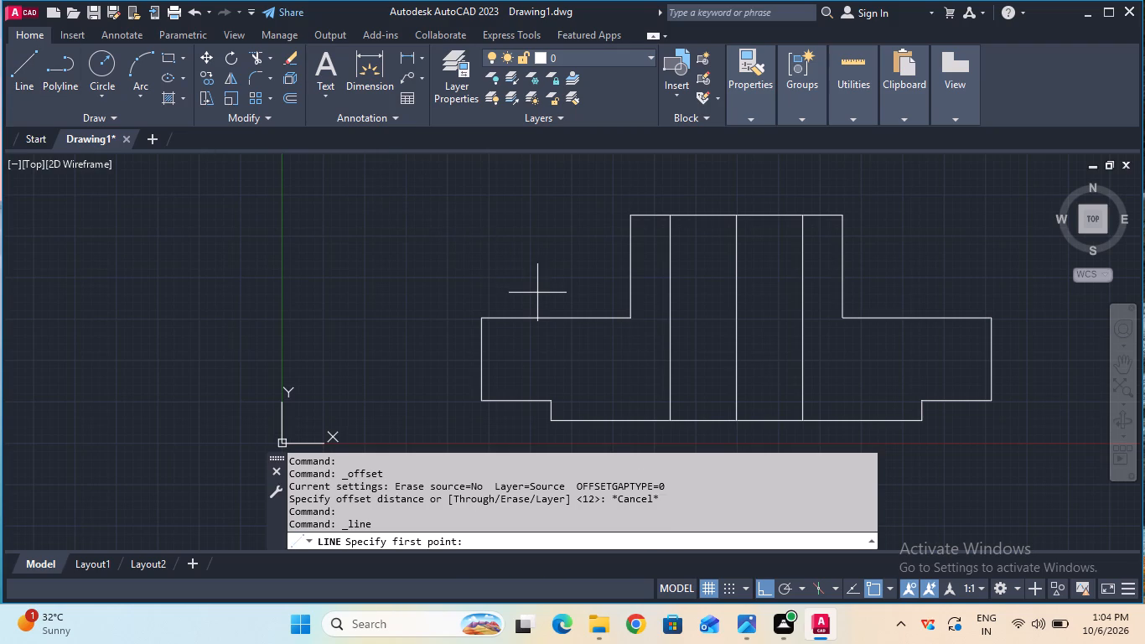
{"action": "key", "text": "Escape"}
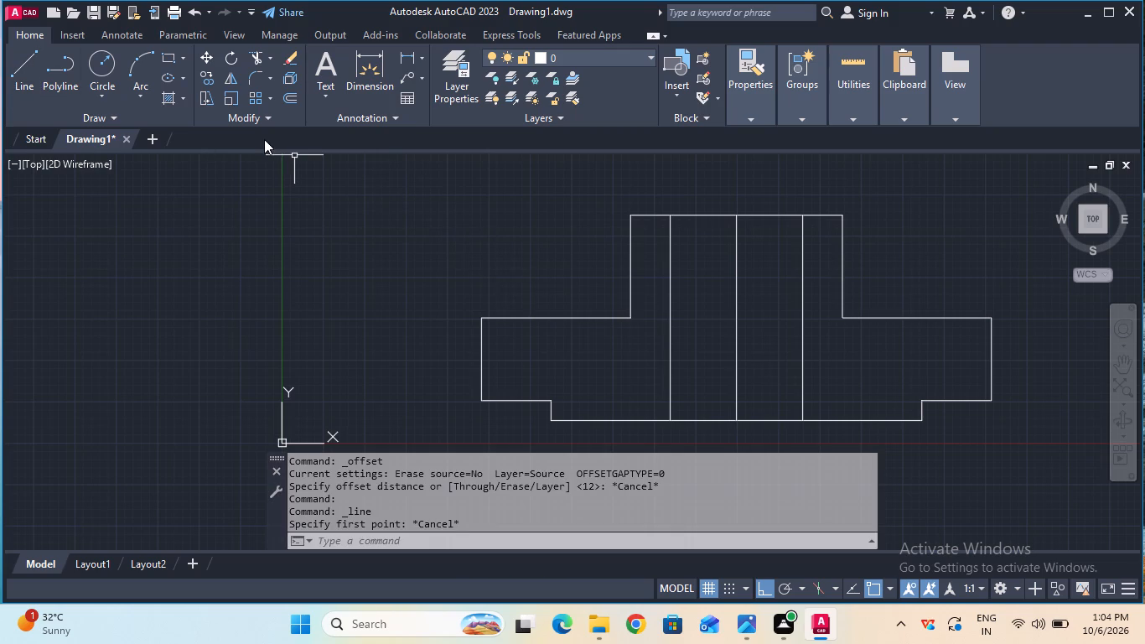
Place a 20 mm vertical linear dimension upward from the bottom end of the inner vertical line left of the center line.
{"action": "left_click", "coordinate": [406, 61]}
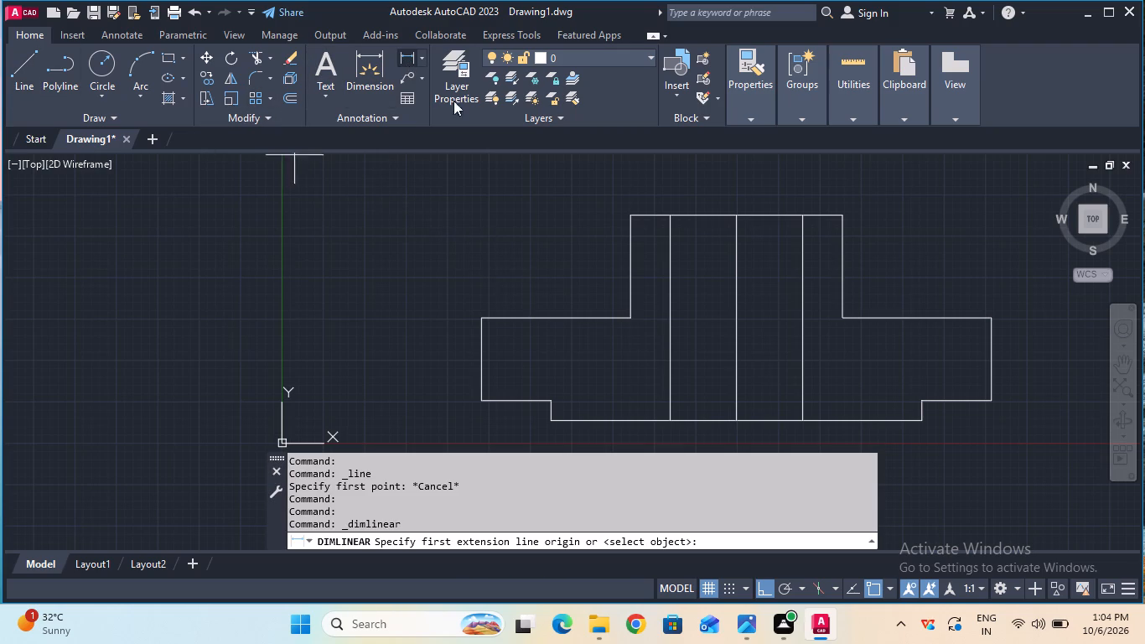
{"action": "left_click", "coordinate": [666, 419]}
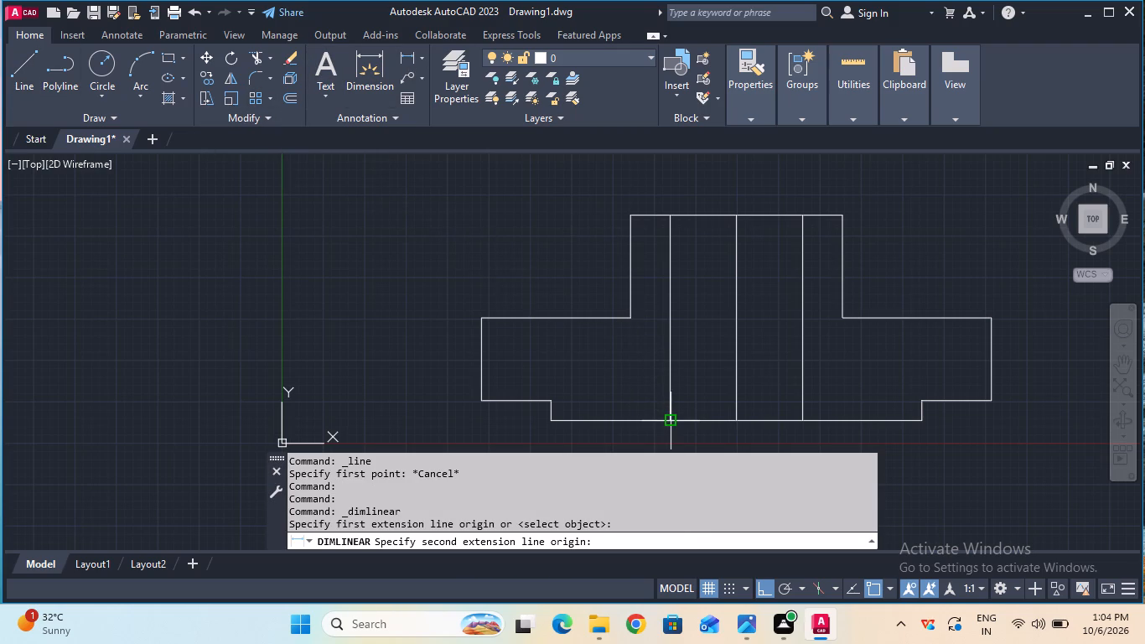
{"action": "key", "text": "2"}
{"action": "key", "text": "0"}
{"action": "key", "text": "Return"}
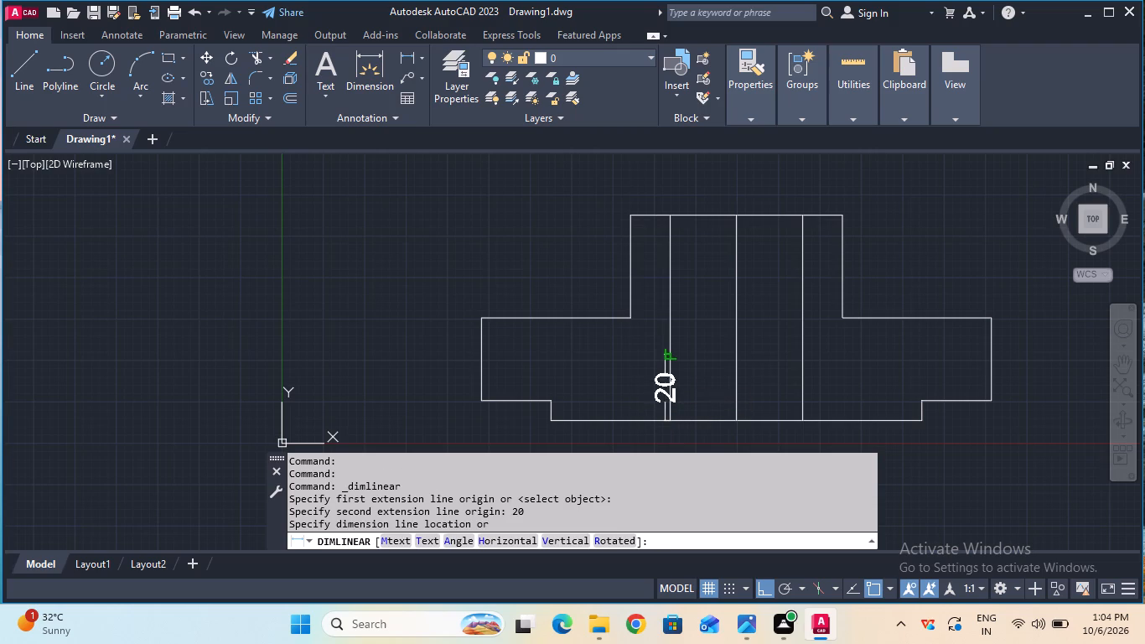
{"action": "left_click", "coordinate": [716, 391]}
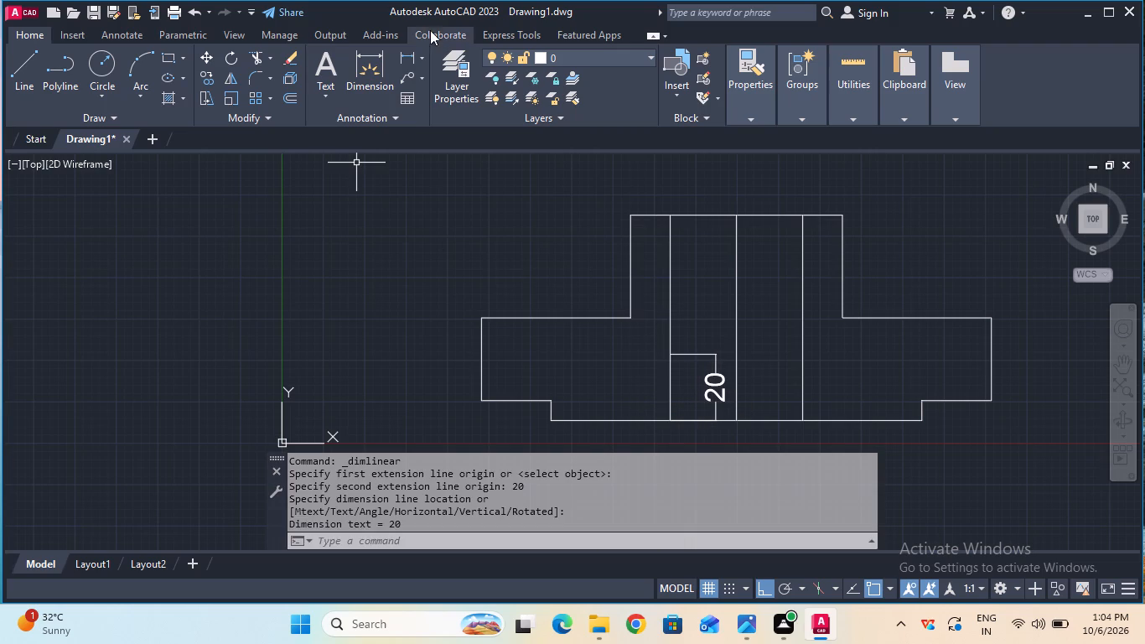
Measure the vertical distance from the 20 mm dimension's upper end to the projected view's top edge.
{"action": "left_click", "coordinate": [404, 51]}
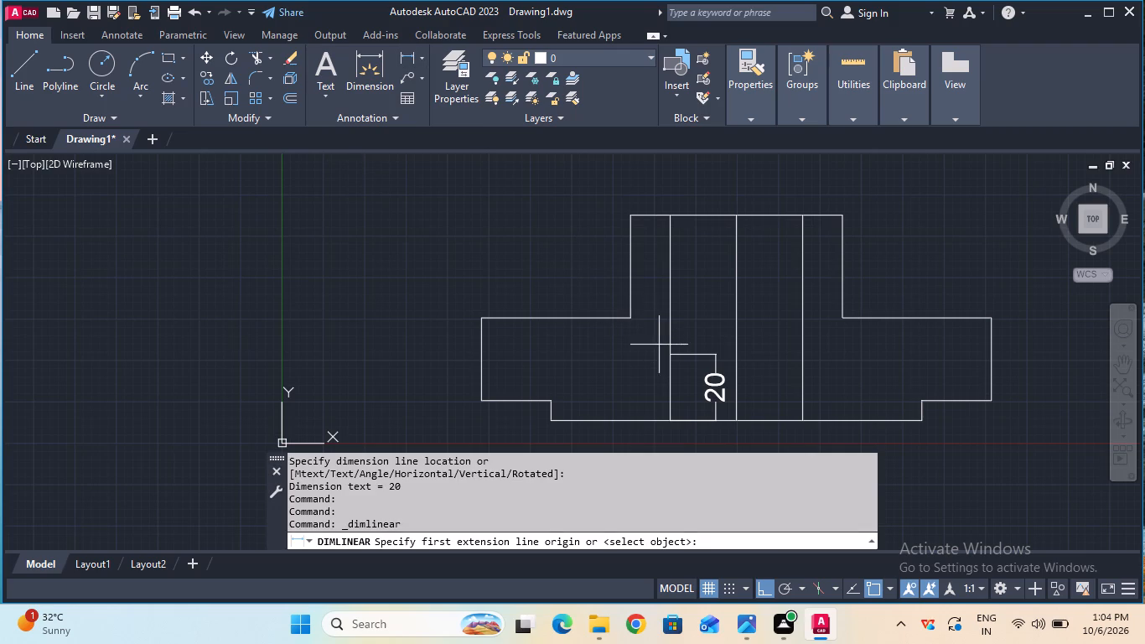
{"action": "left_click", "coordinate": [666, 350]}
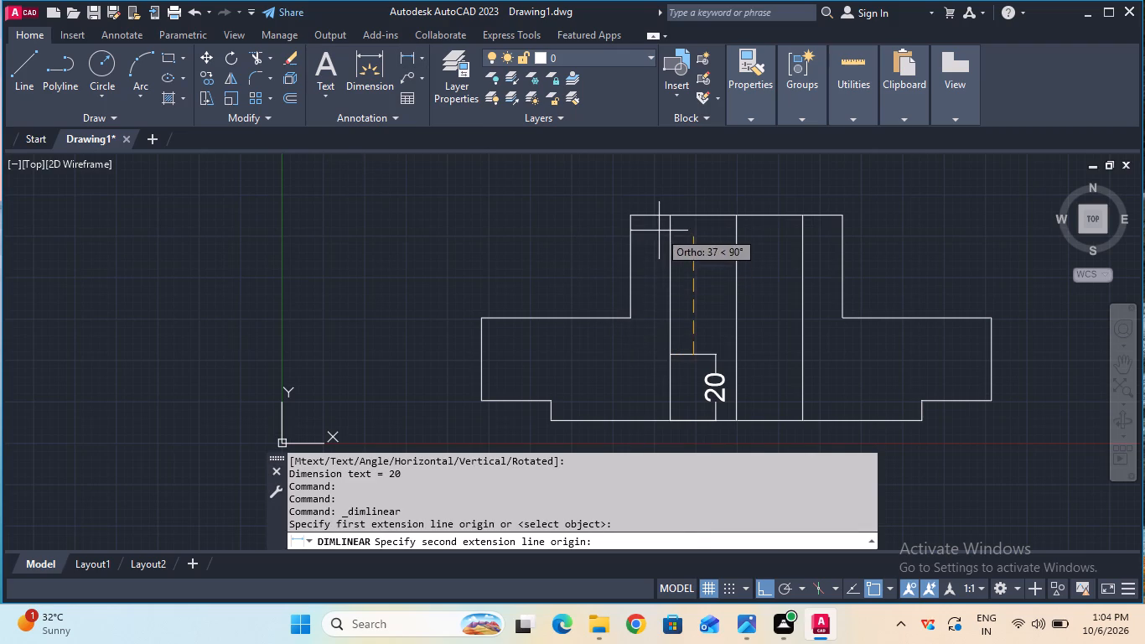
{"action": "left_click", "coordinate": [666, 221]}
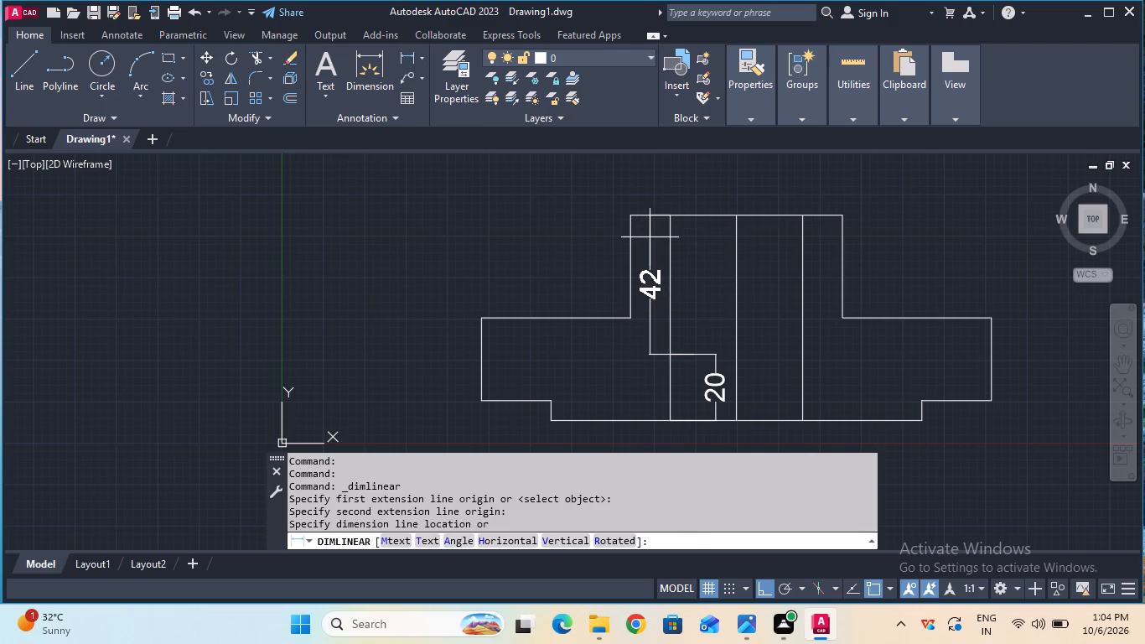
{"action": "key", "text": "Escape"}
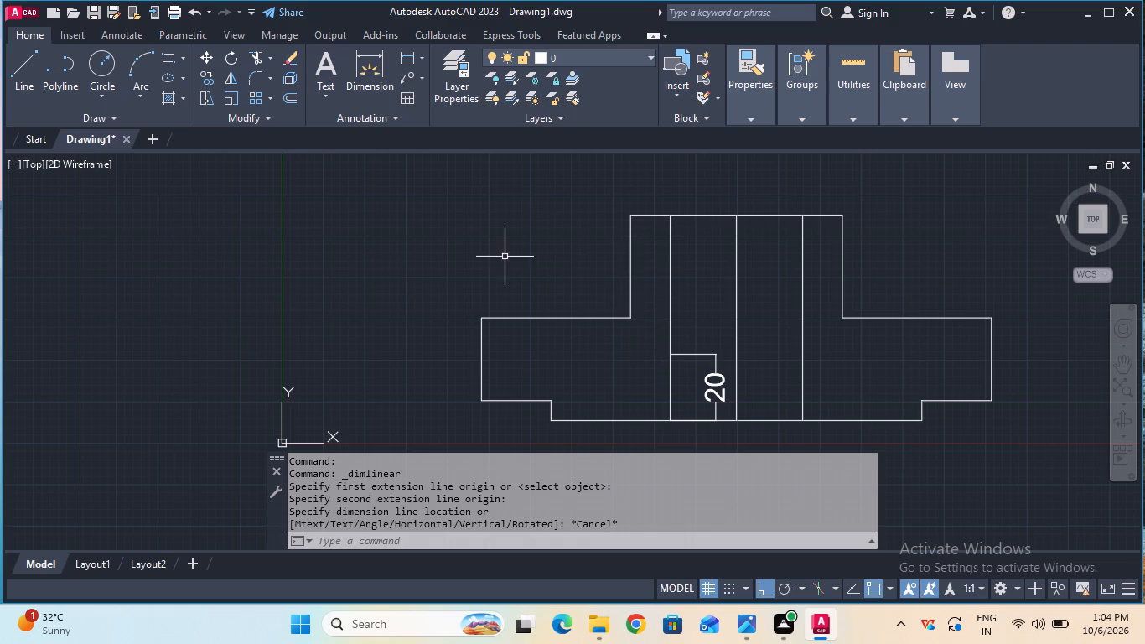
Draw a short horizontal line from the midpoint of the 20 mm dimension's upper extension line to the left inner vertical line.
{"action": "double_click", "coordinate": [36, 89]}
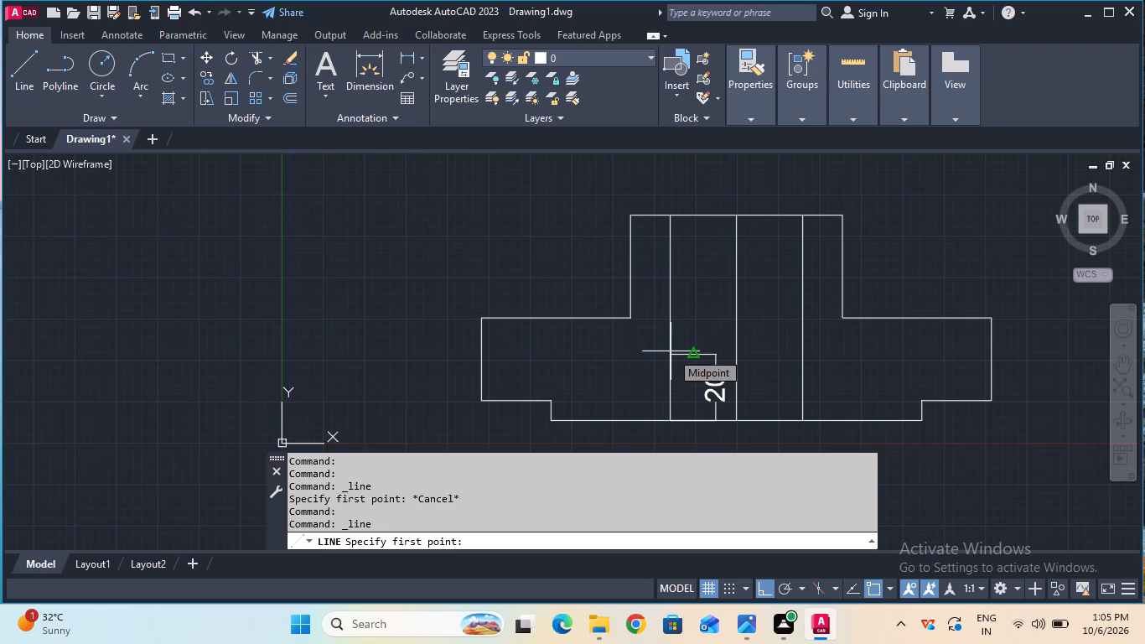
{"action": "left_click", "coordinate": [697, 358]}
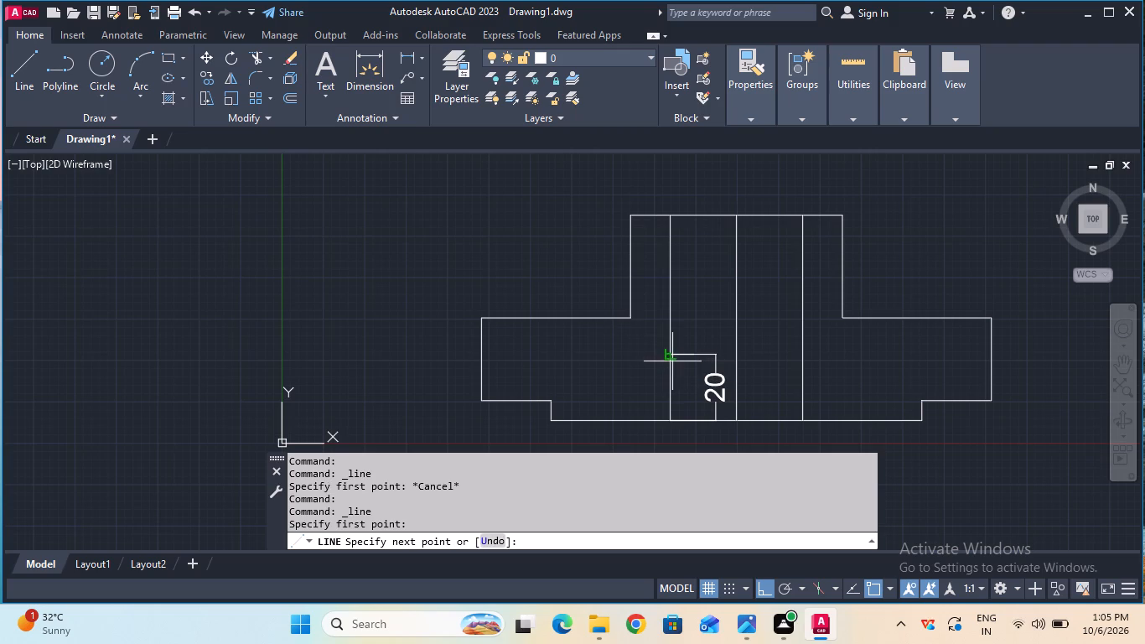
{"action": "left_click", "coordinate": [672, 357]}
{"action": "key", "text": "Escape"}
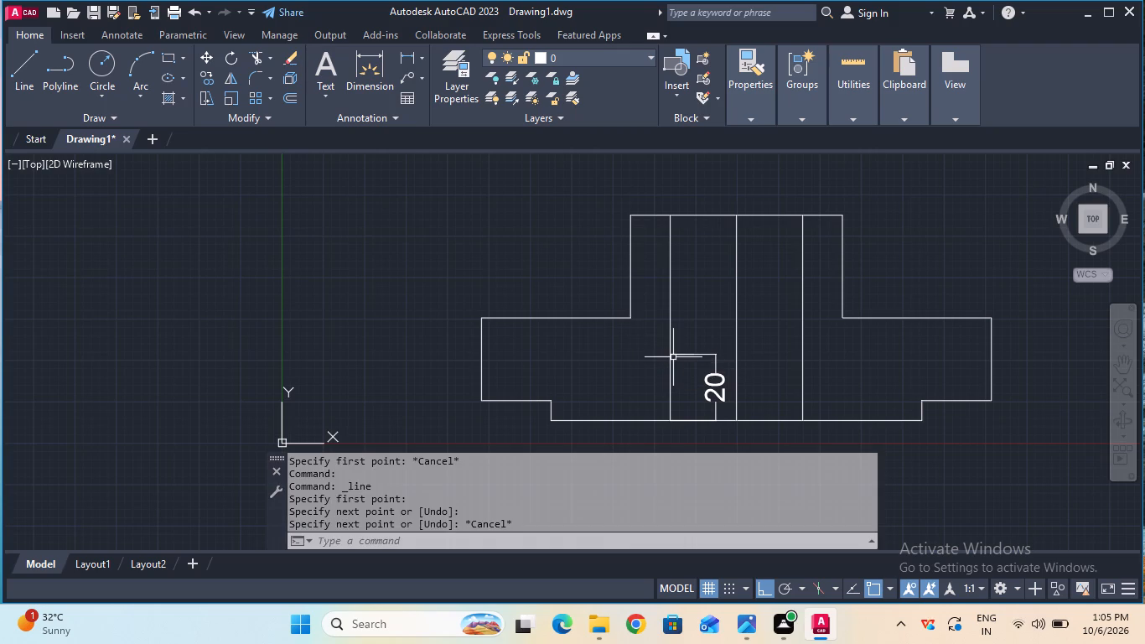
Delete the 20 mm helper dimension from the projected view.
{"action": "left_click", "coordinate": [709, 378]}
{"action": "key", "text": "Delete"}
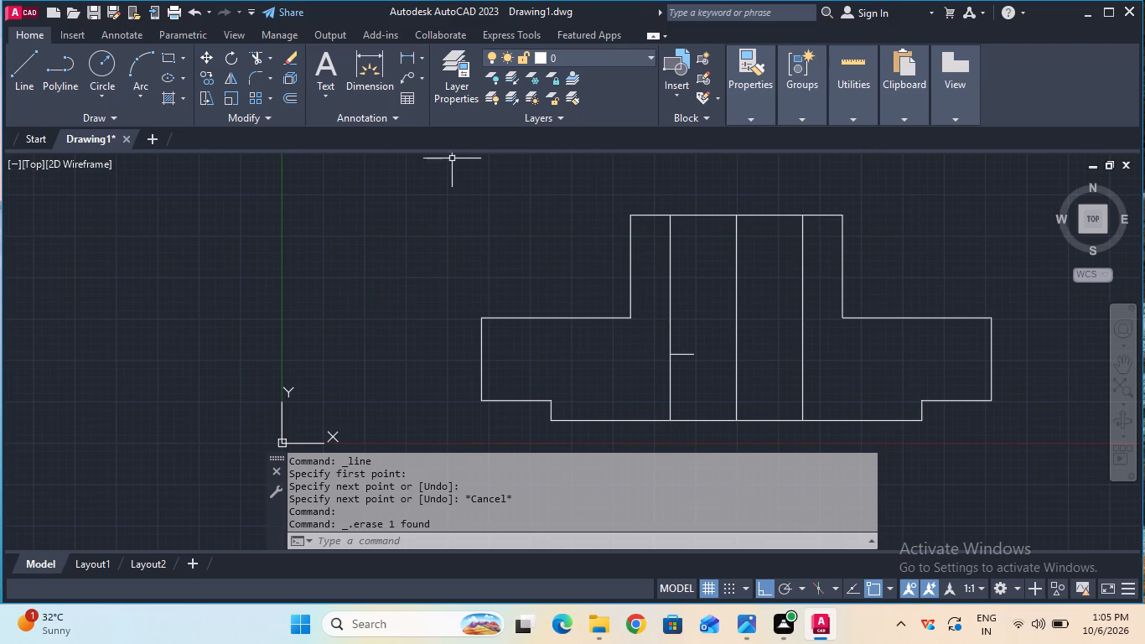
Measure the length of the short horizontal line at the left inner vertical line.
{"action": "left_click", "coordinate": [412, 59]}
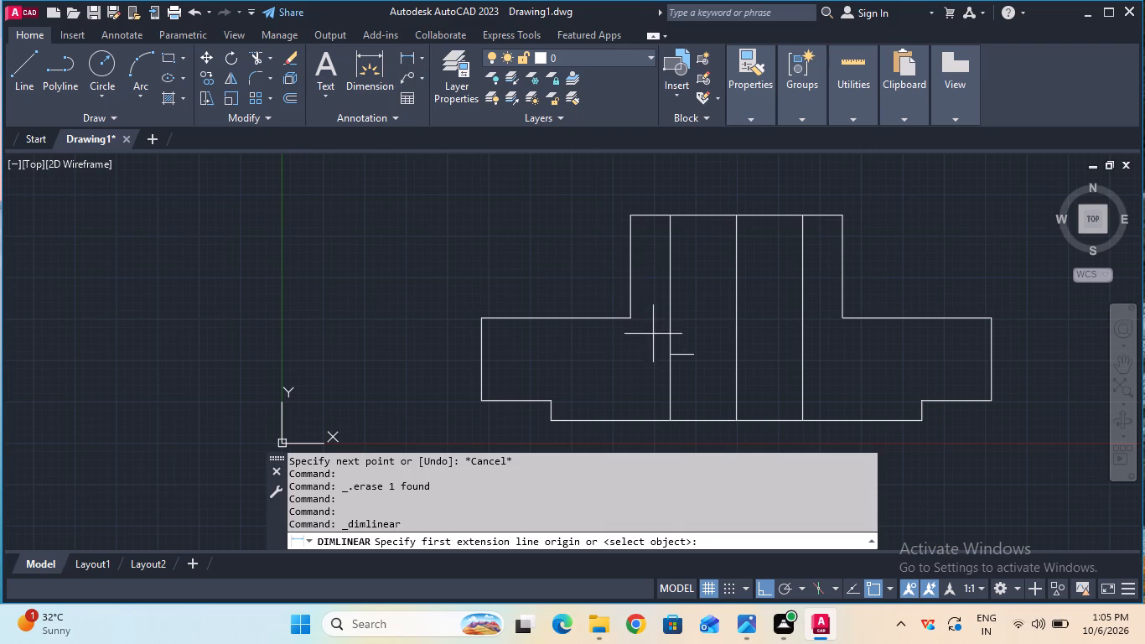
{"action": "left_click", "coordinate": [671, 351]}
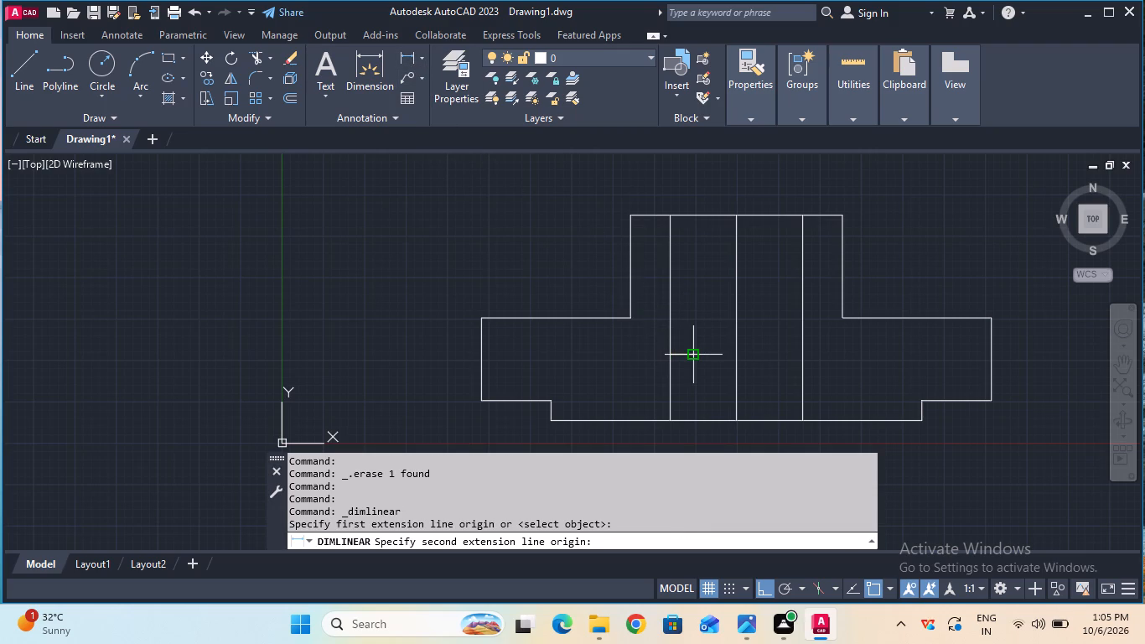
{"action": "left_click", "coordinate": [697, 355]}
{"action": "key", "text": "Escape"}
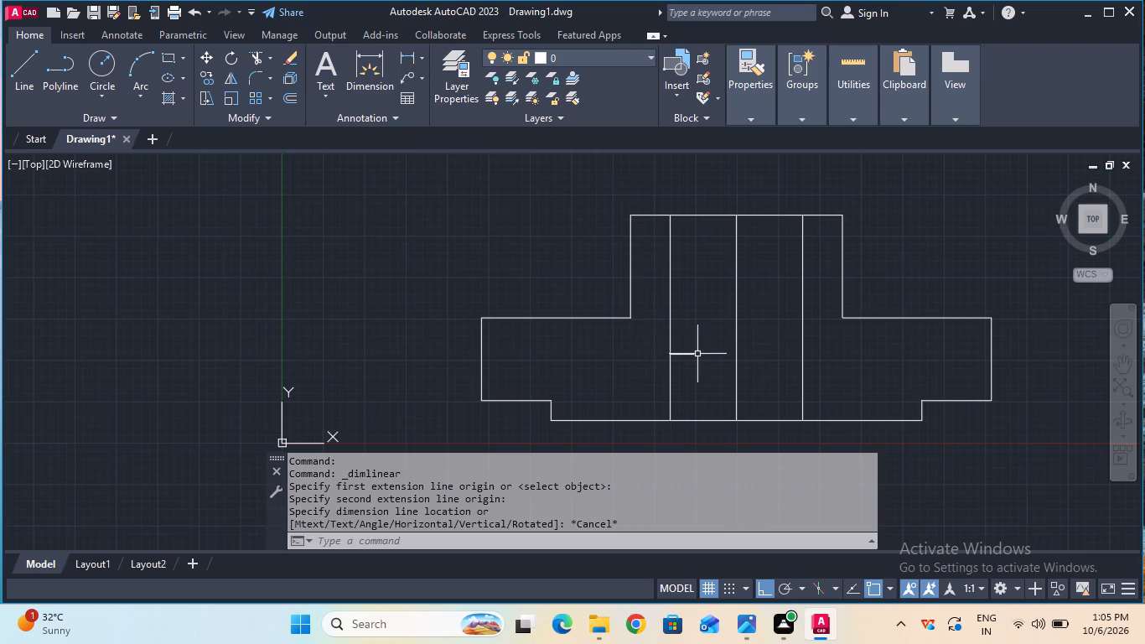
Extend the short horizontal line across the center line to the right inner vertical line, forming the counterbore floor.
{"action": "scroll", "coordinate": [697, 354], "scroll_direction": "up", "scroll_amount": 2, "text": "ctrl"}
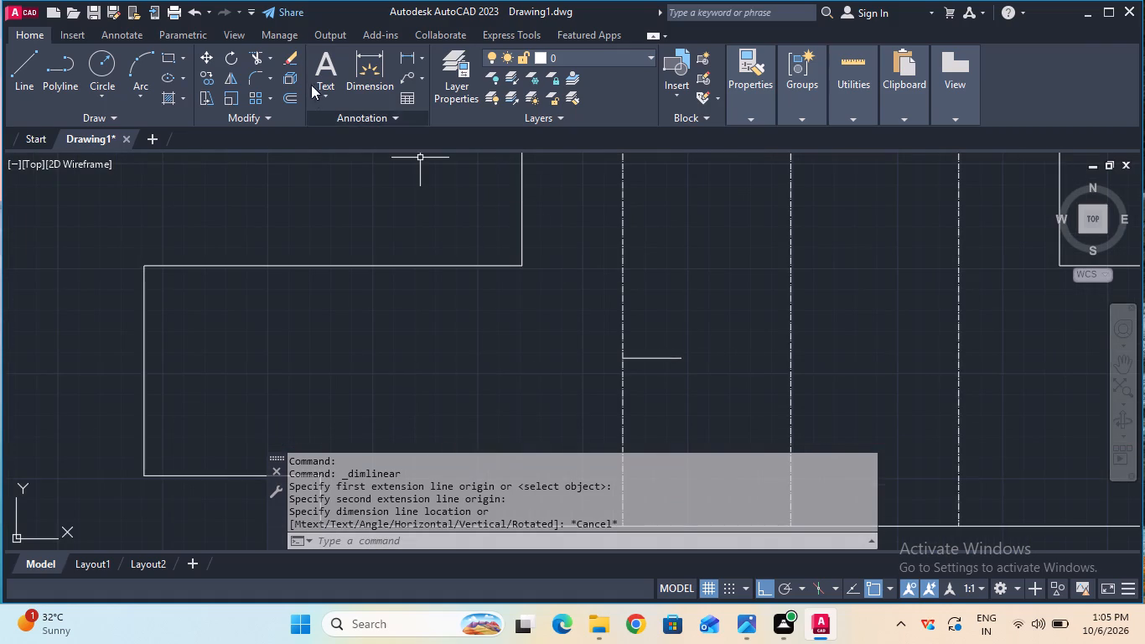
{"action": "double_click", "coordinate": [259, 59]}
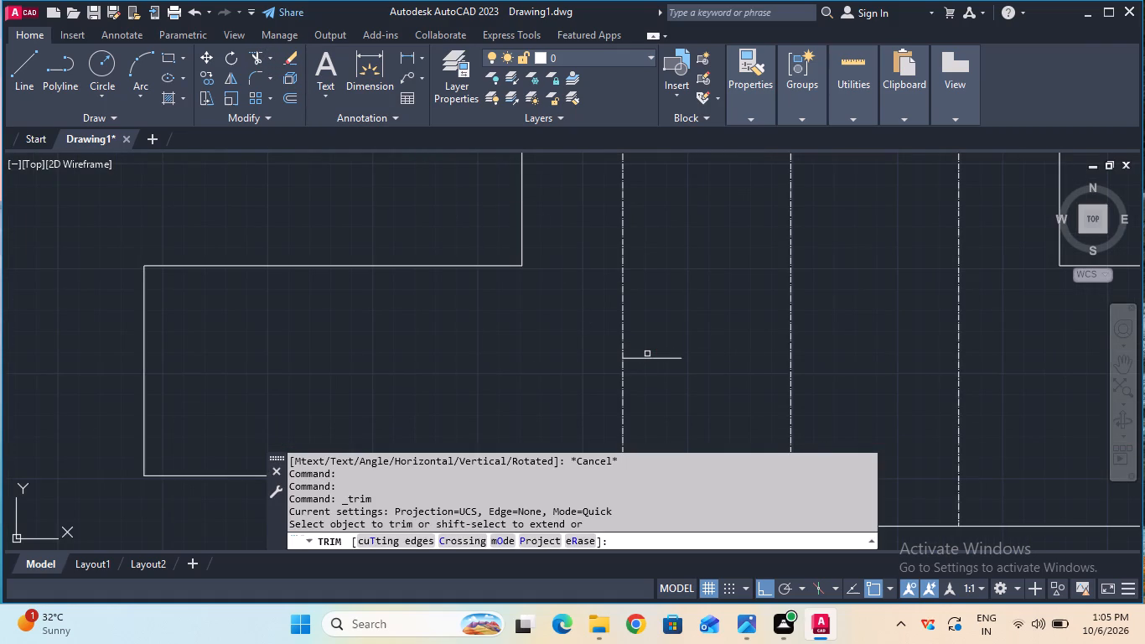
{"action": "key", "text": "Escape"}
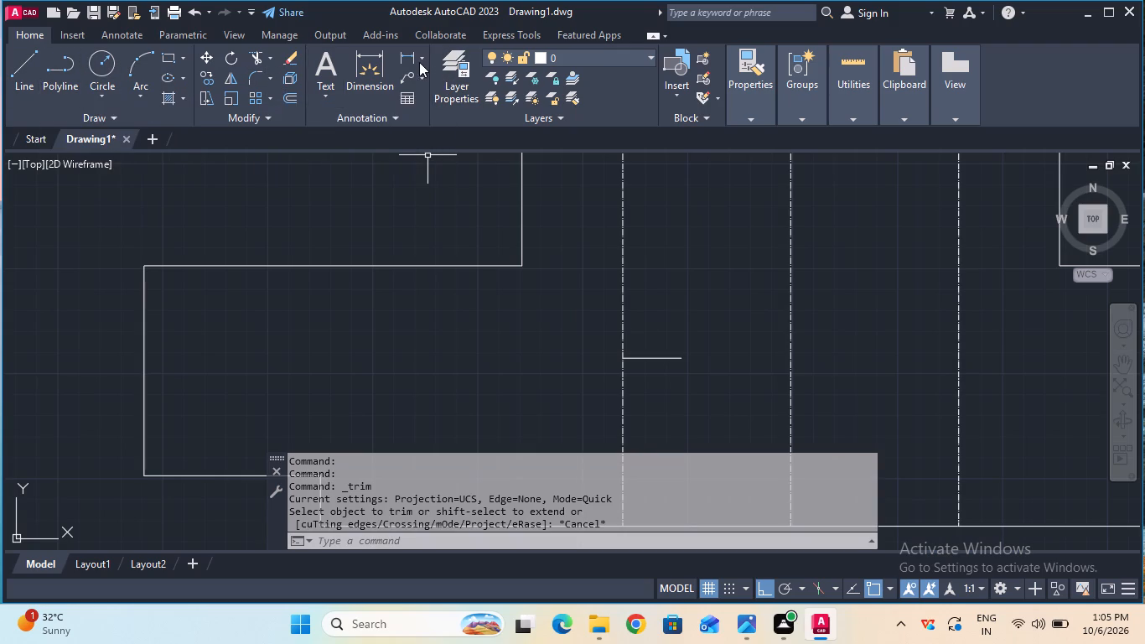
{"action": "left_click", "coordinate": [275, 58]}
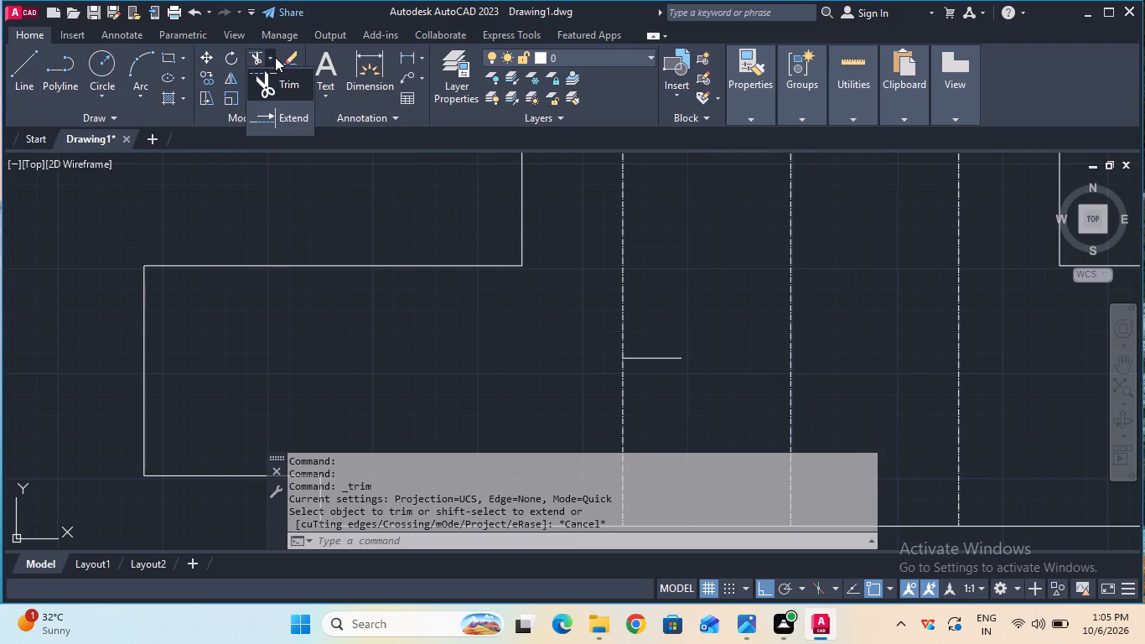
{"action": "left_click", "coordinate": [288, 106]}
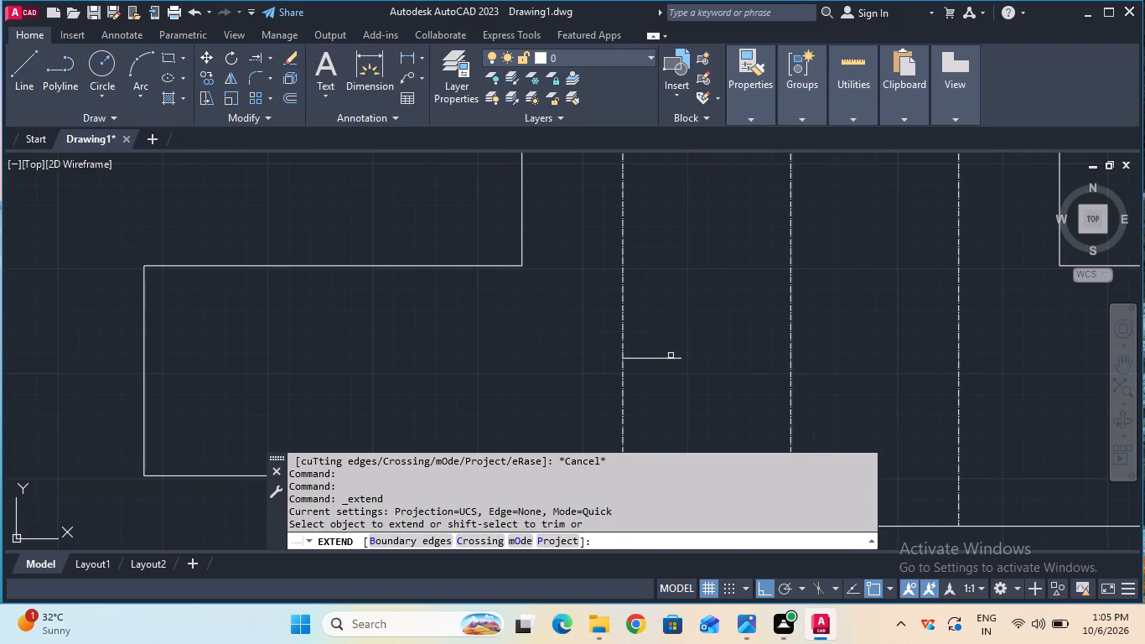
{"action": "left_click", "coordinate": [671, 358]}
{"action": "left_click", "coordinate": [767, 356]}
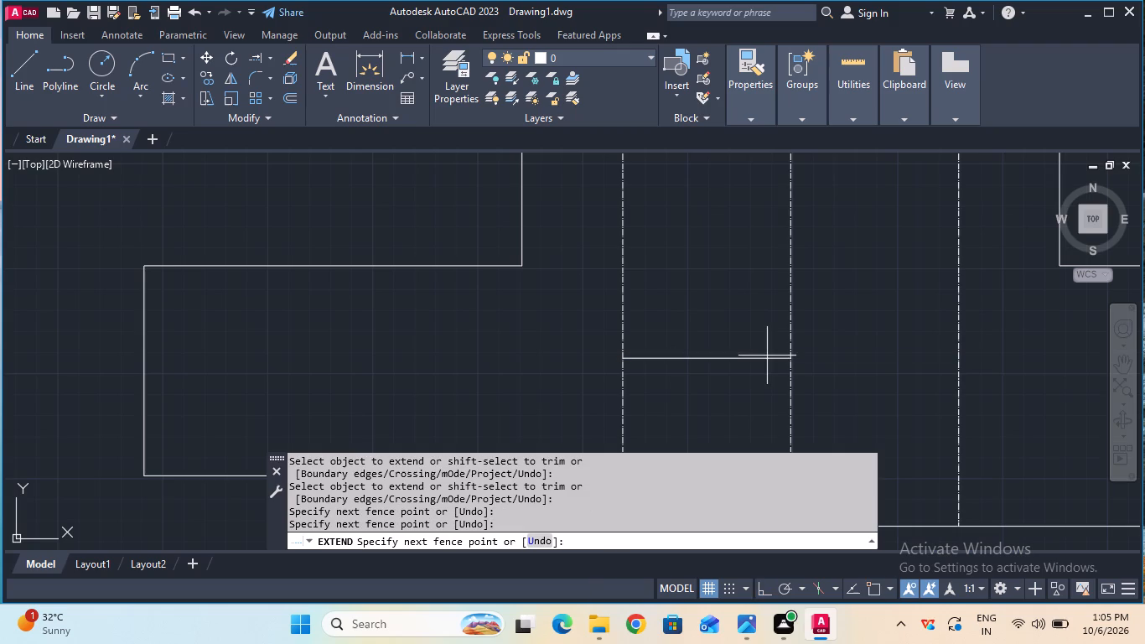
{"action": "left_click", "coordinate": [781, 361]}
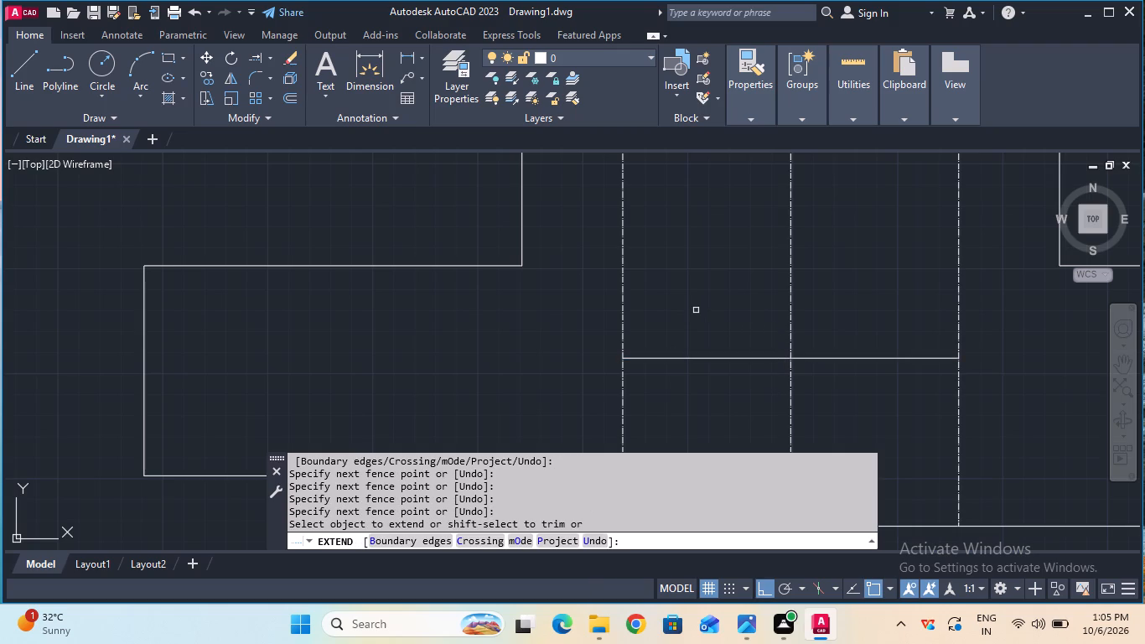
{"action": "key", "text": "Escape"}
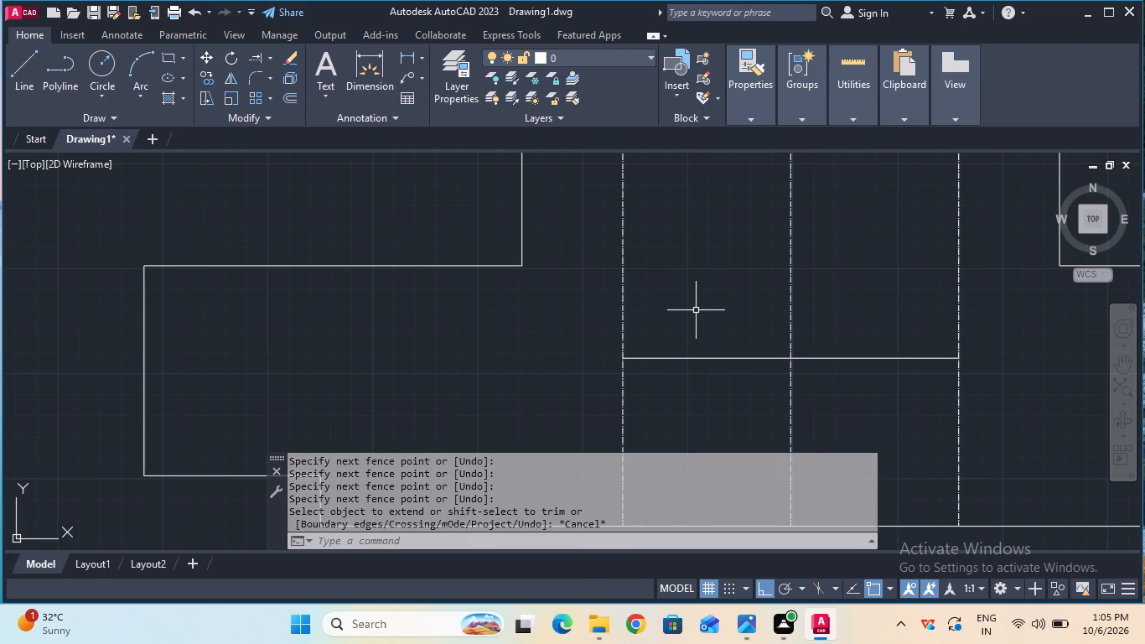
Offset the section view's vertical center line by 14 mm to both sides for the lower bore walls.
{"action": "left_click", "coordinate": [1118, 372]}
{"action": "left_click_drag", "start_coordinate": [1072, 417], "coordinate": [1043, 334]}
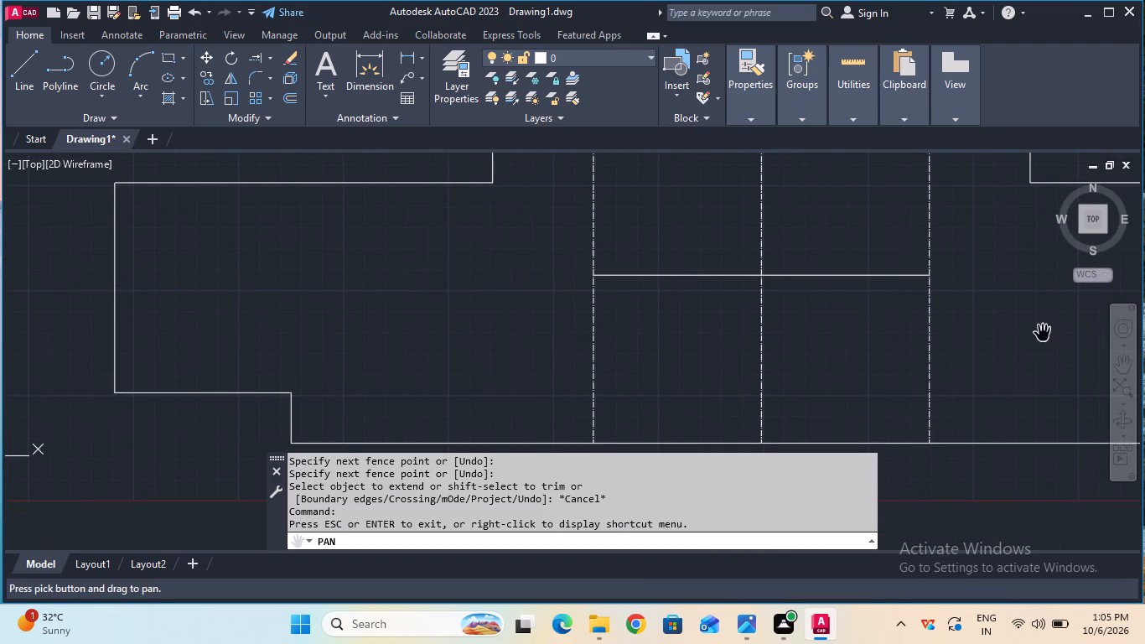
{"action": "key", "text": "Escape"}
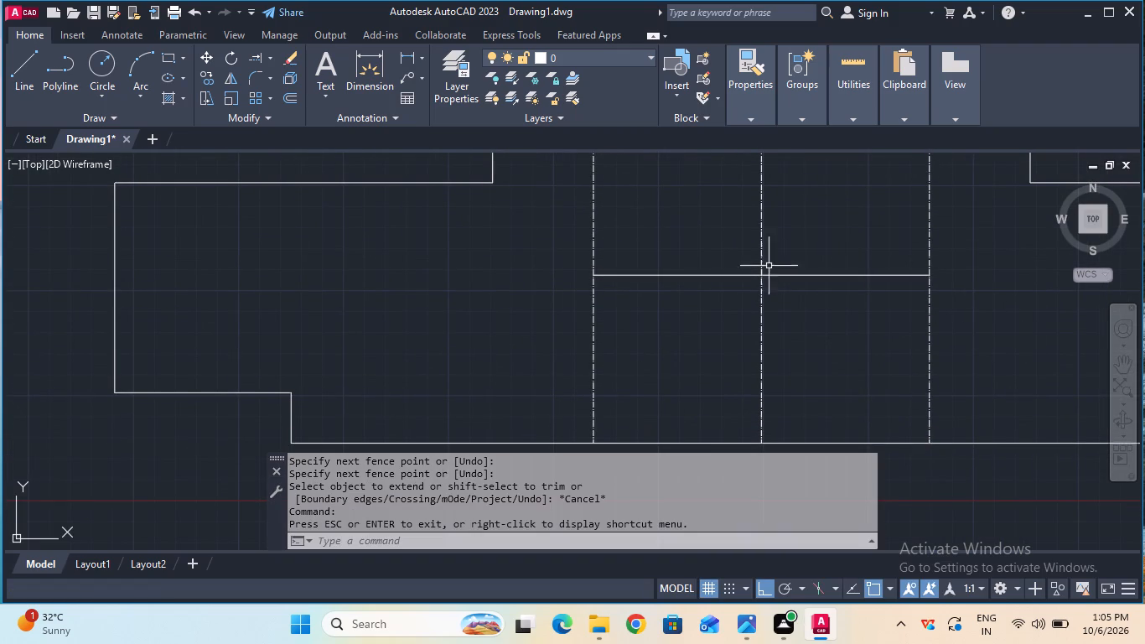
{"action": "double_click", "coordinate": [290, 100]}
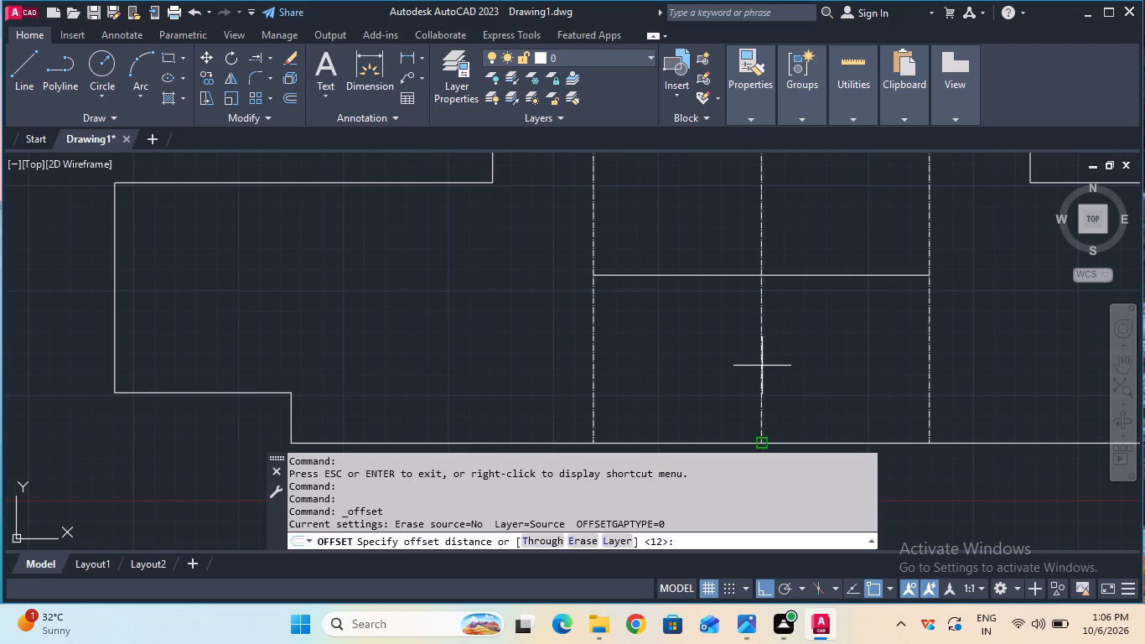
{"action": "left_click", "coordinate": [763, 272]}
{"action": "type", "text": "14"}
{"action": "key", "text": "Return"}
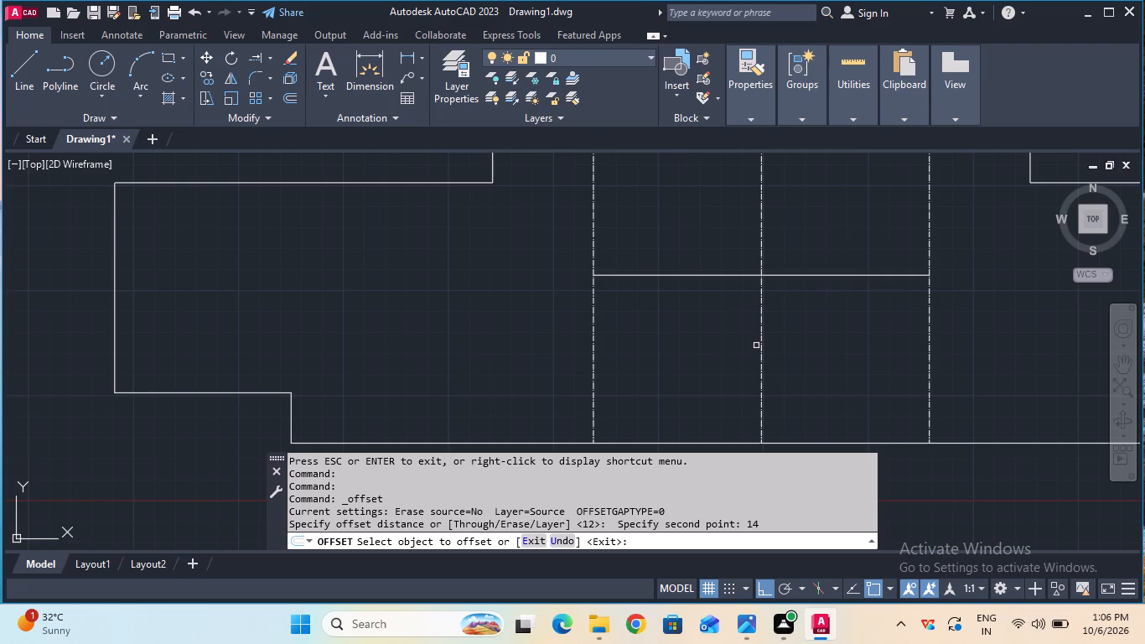
{"action": "left_click", "coordinate": [761, 345]}
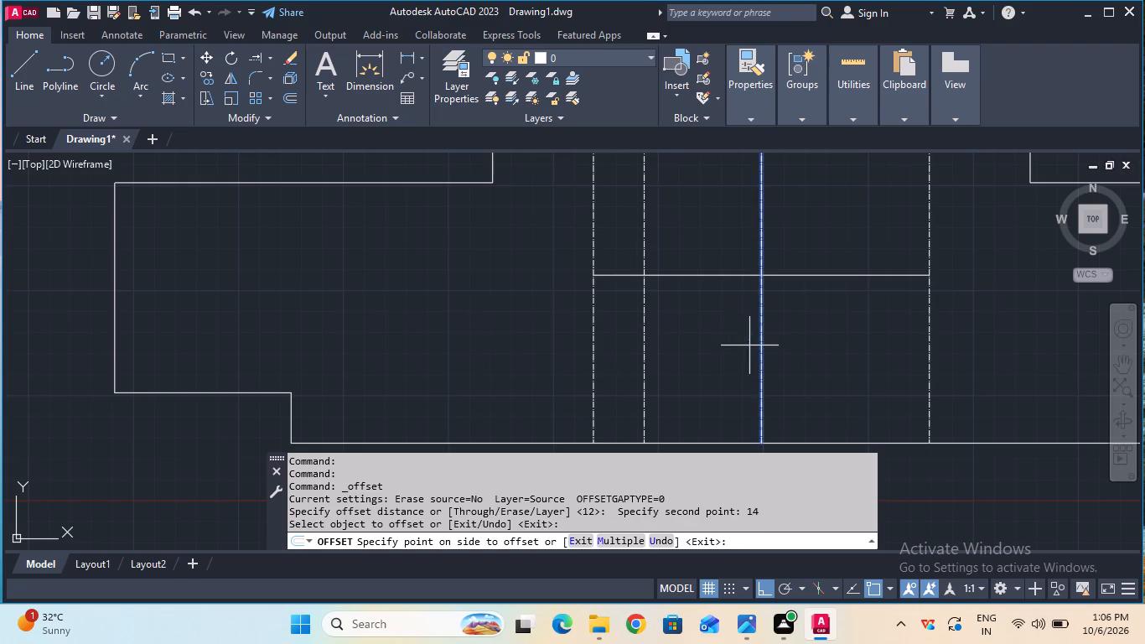
{"action": "left_click", "coordinate": [743, 345]}
{"action": "left_click", "coordinate": [762, 340]}
{"action": "left_click", "coordinate": [808, 339]}
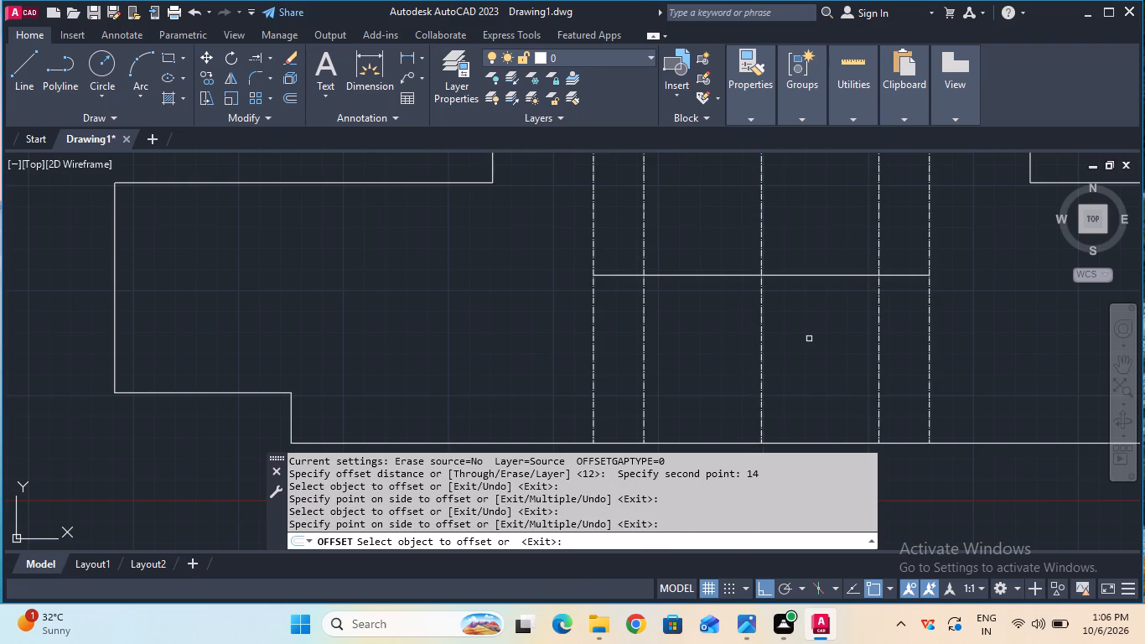
{"action": "key", "text": "Escape"}
Trim the two 14 mm offset lines above the counterbore floor so they remain only in the lower bore.
{"action": "scroll", "coordinate": [809, 339], "scroll_direction": "down", "scroll_amount": 1, "text": "ctrl"}
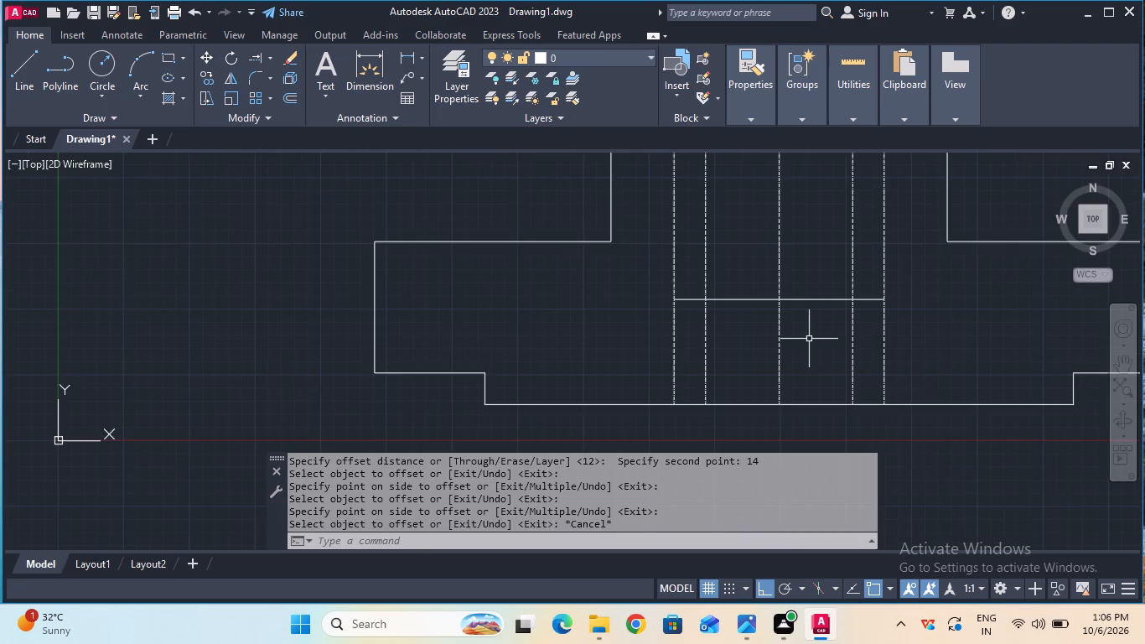
{"action": "scroll", "coordinate": [809, 339], "scroll_direction": "down", "scroll_amount": 2, "text": "ctrl"}
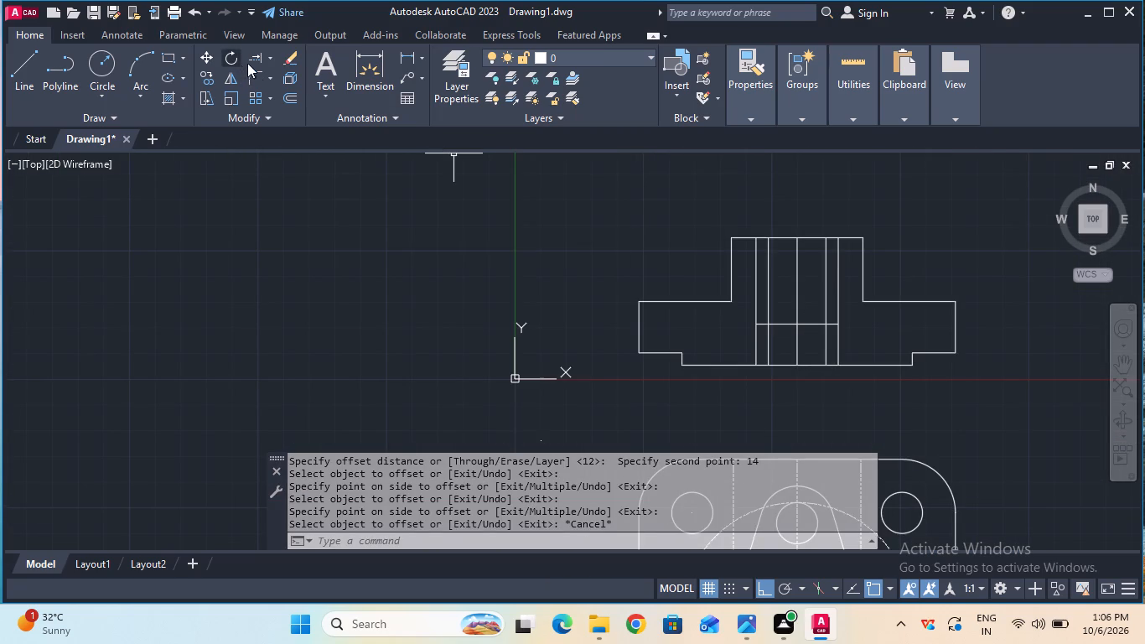
{"action": "left_click", "coordinate": [267, 55]}
{"action": "left_click", "coordinate": [289, 80]}
{"action": "left_click", "coordinate": [767, 300]}
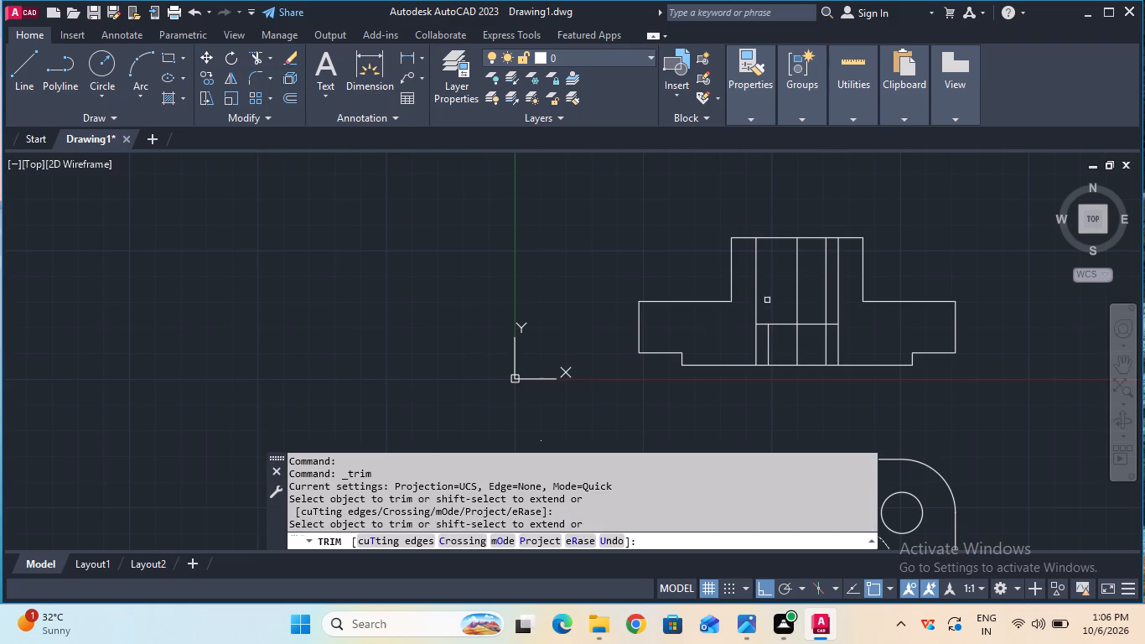
{"action": "left_click", "coordinate": [825, 309]}
{"action": "scroll", "coordinate": [827, 307], "scroll_direction": "up", "scroll_amount": 2, "text": "ctrl"}
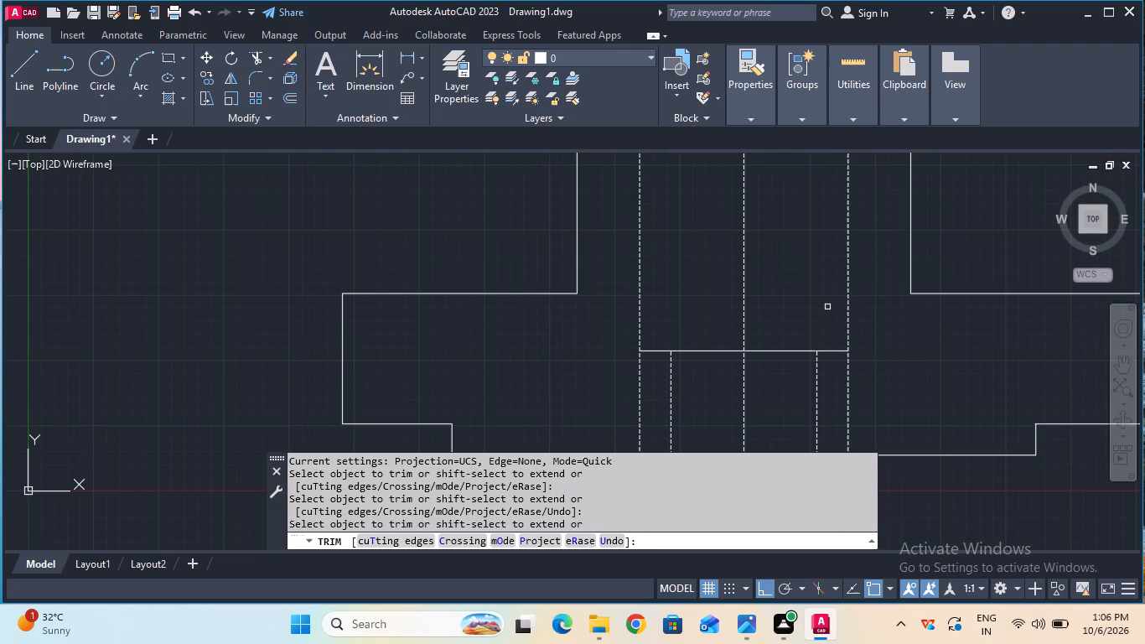
{"action": "key", "text": "Escape"}
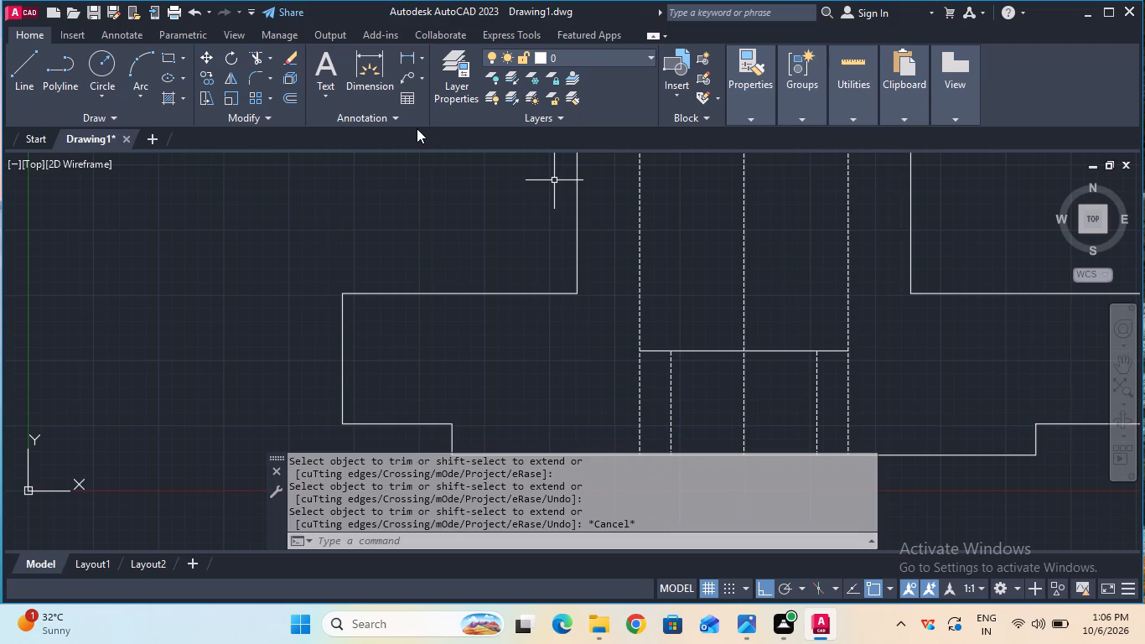
Trim both outer counterbore wall lines below the counterbore floor.
{"action": "double_click", "coordinate": [254, 59]}
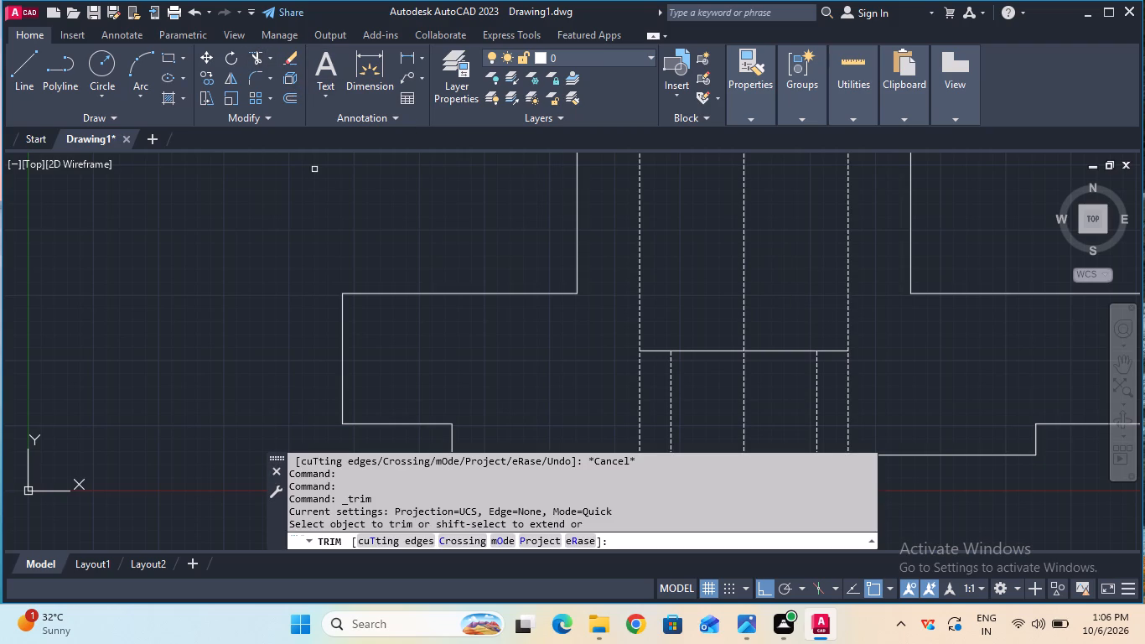
{"action": "left_click", "coordinate": [640, 425]}
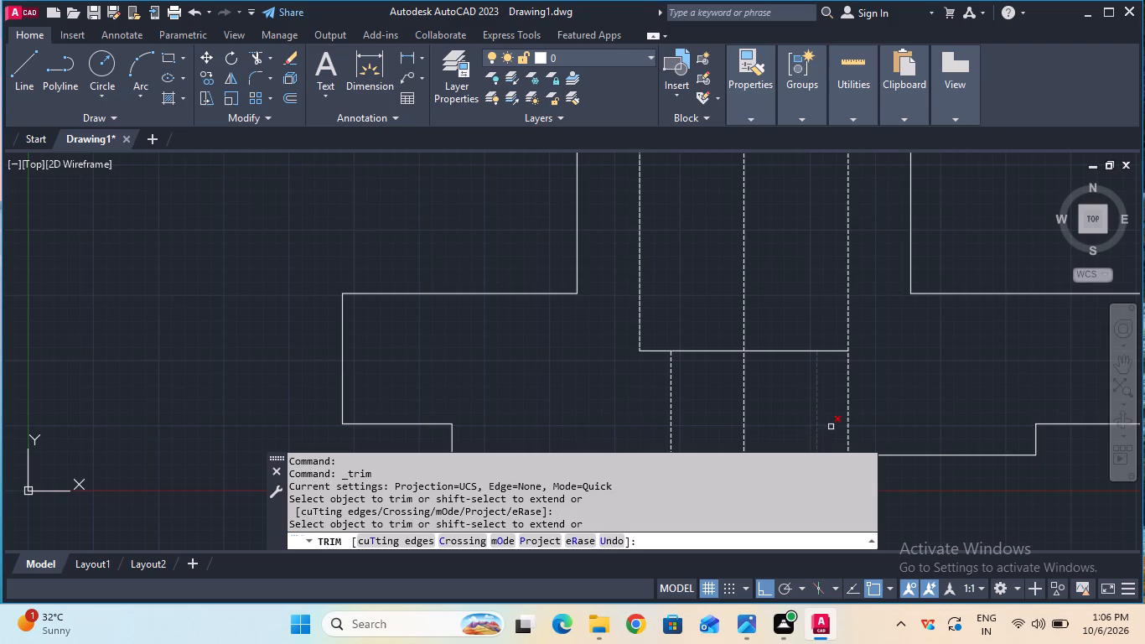
{"action": "left_click", "coordinate": [847, 424]}
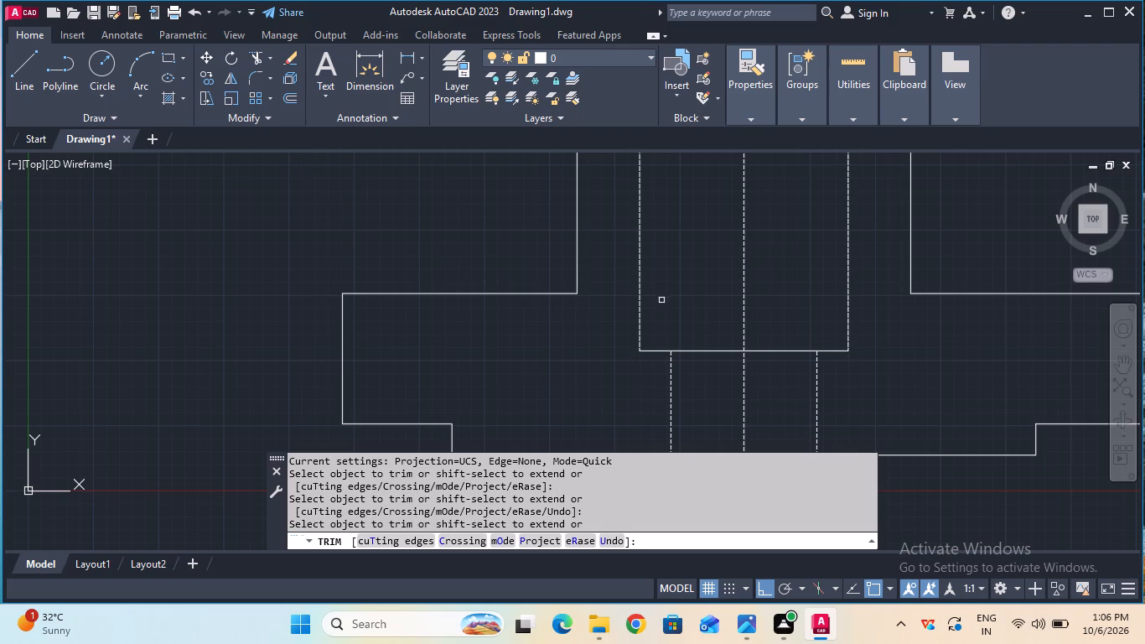
{"action": "key", "text": "Escape"}
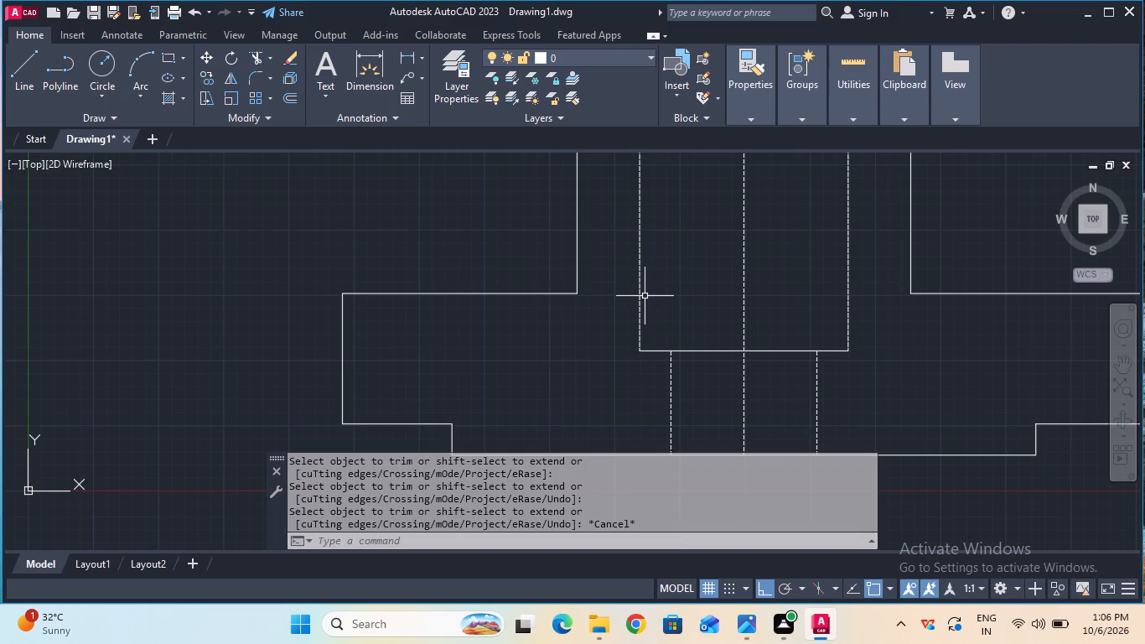
Change the linetype of both counterbore wall lines to ByBlock.
{"action": "left_click", "coordinate": [640, 295]}
{"action": "left_click", "coordinate": [749, 122]}
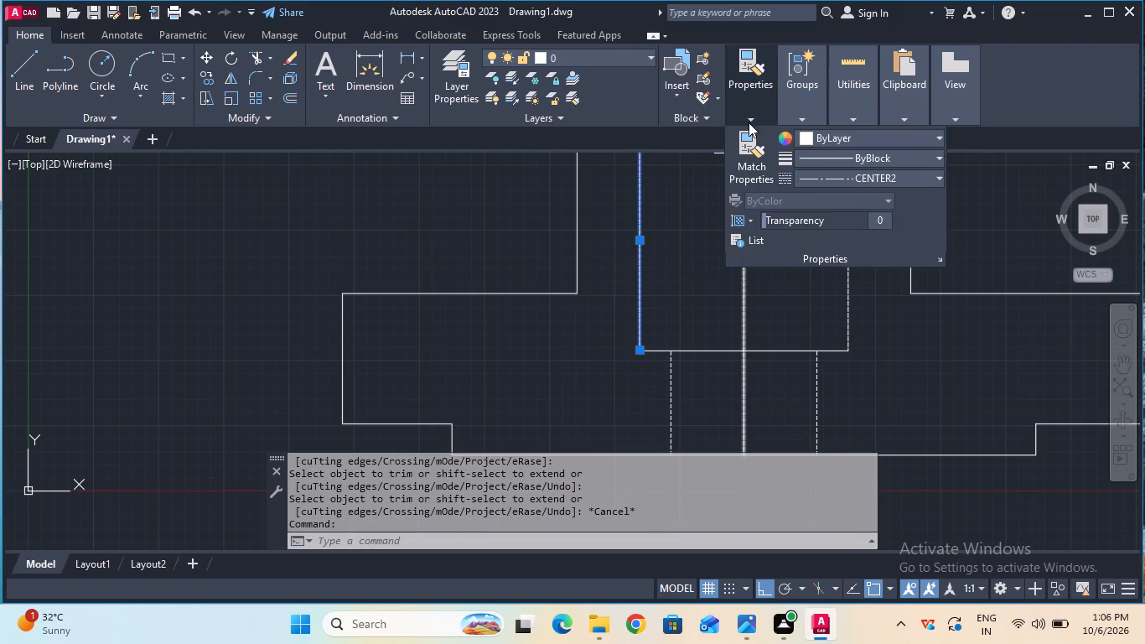
{"action": "left_click", "coordinate": [809, 181]}
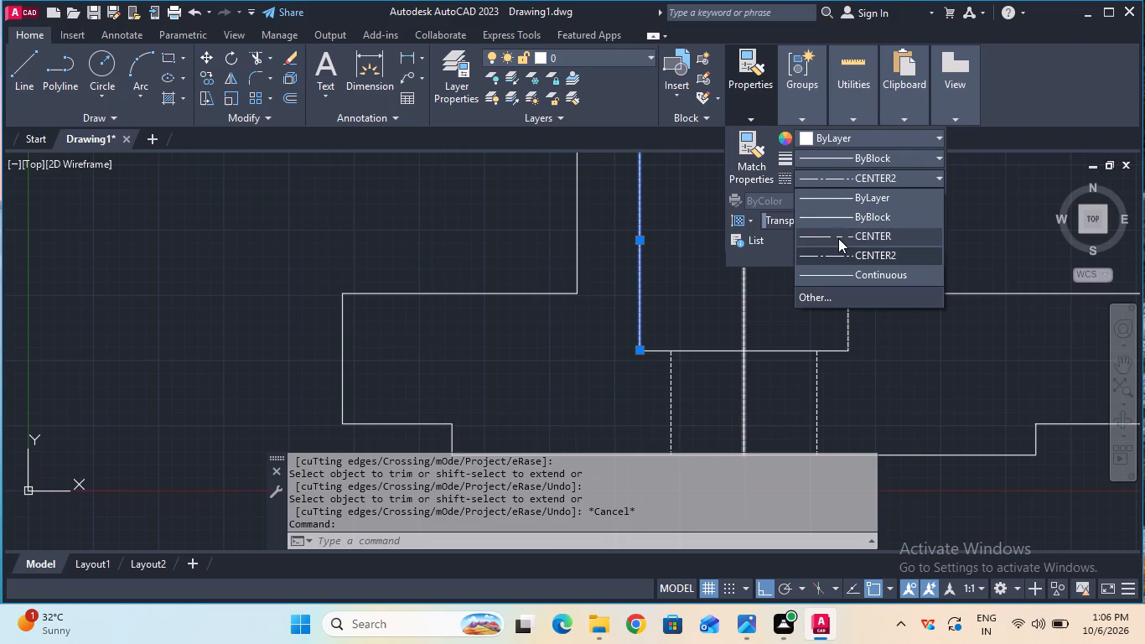
{"action": "left_click", "coordinate": [842, 216]}
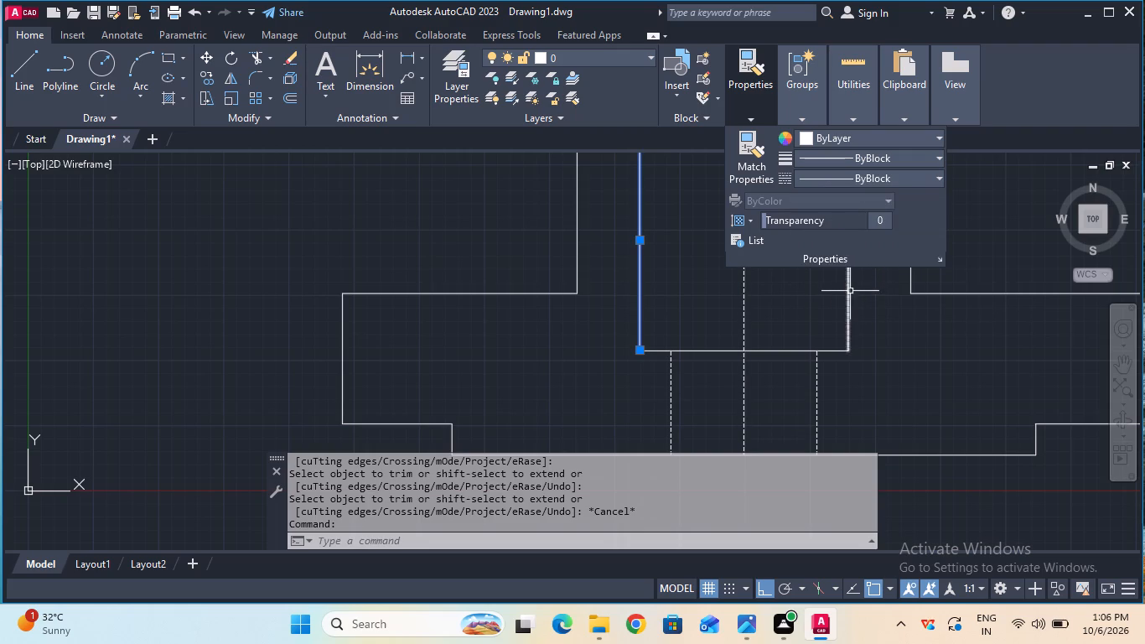
{"action": "left_click", "coordinate": [848, 289]}
{"action": "left_click", "coordinate": [750, 119]}
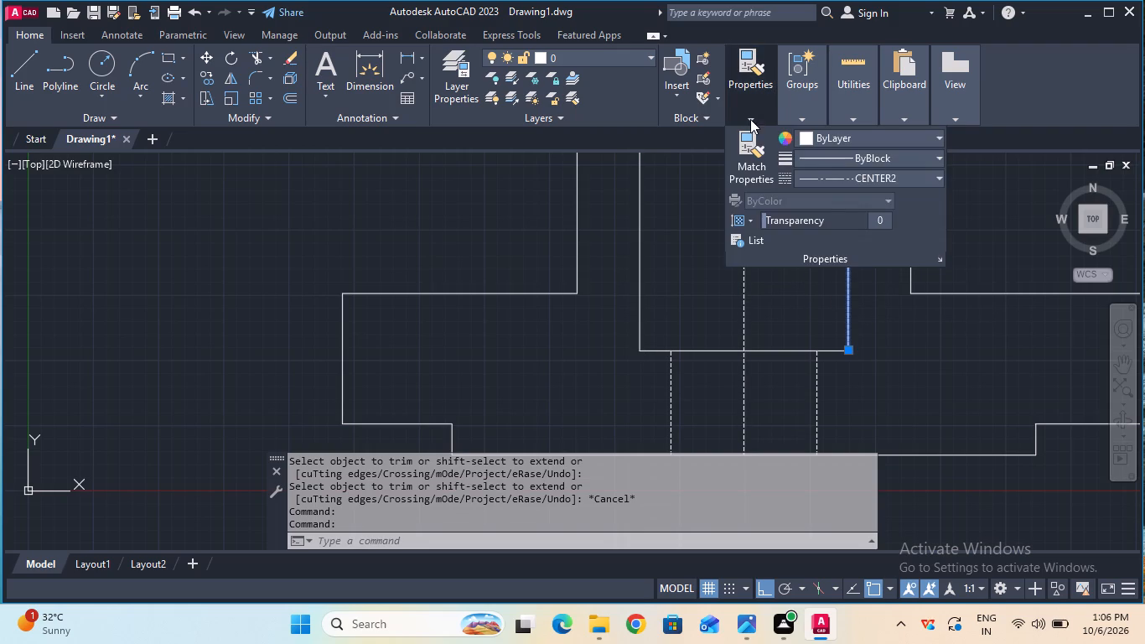
{"action": "left_click", "coordinate": [832, 178]}
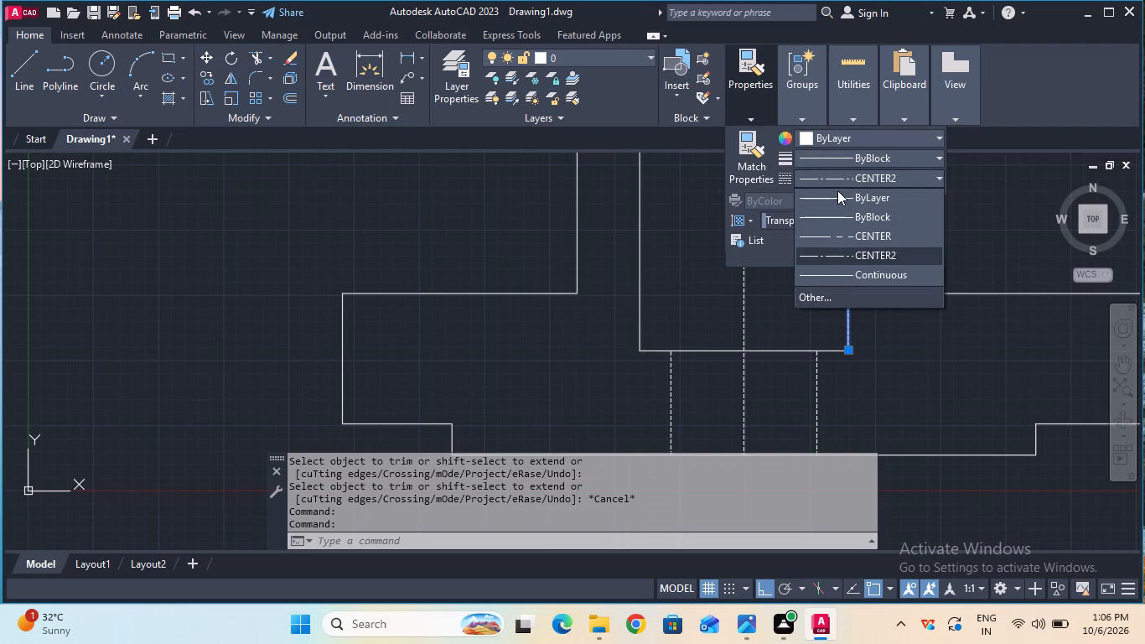
{"action": "left_click", "coordinate": [853, 218]}
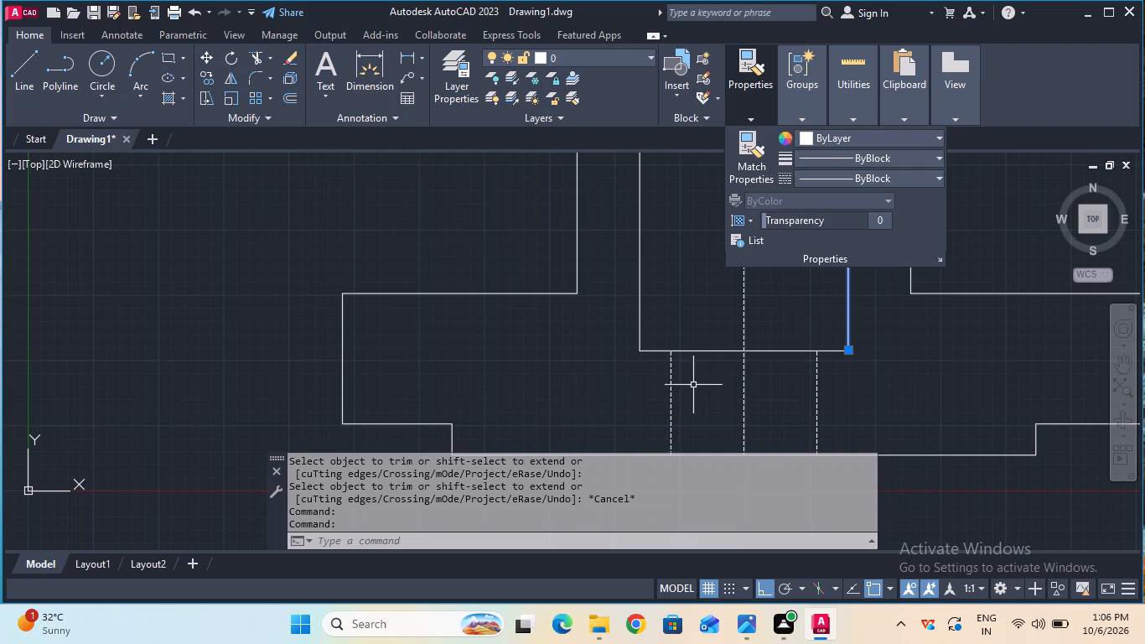
Change the linetype of both lower bore wall lines to ByBlock.
{"action": "left_click", "coordinate": [671, 387]}
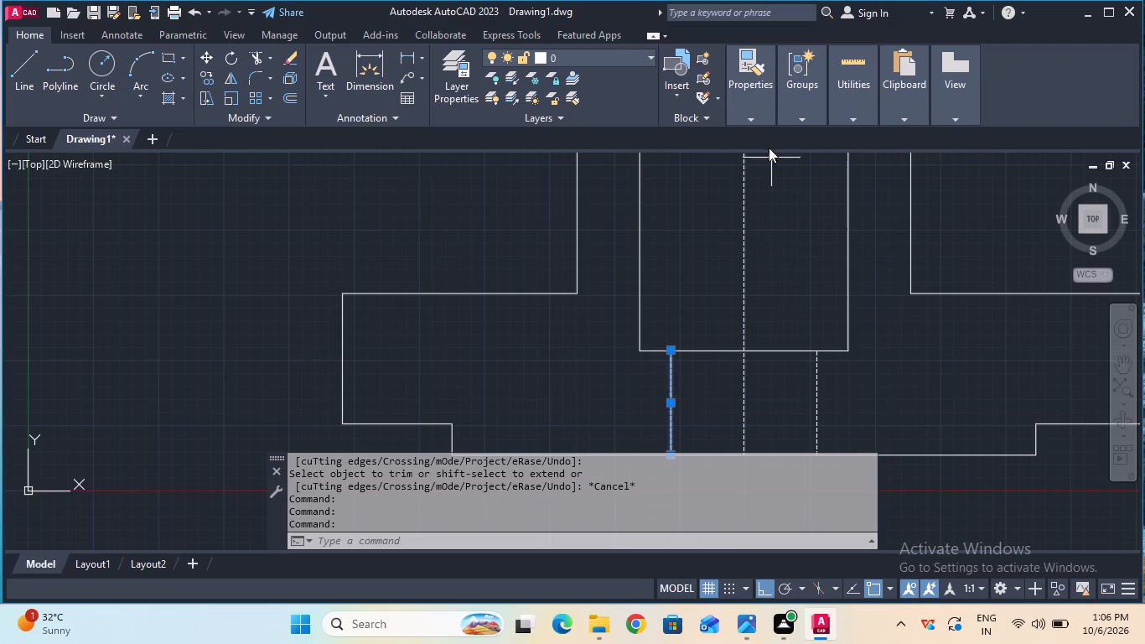
{"action": "left_click", "coordinate": [758, 120]}
{"action": "left_click", "coordinate": [824, 173]}
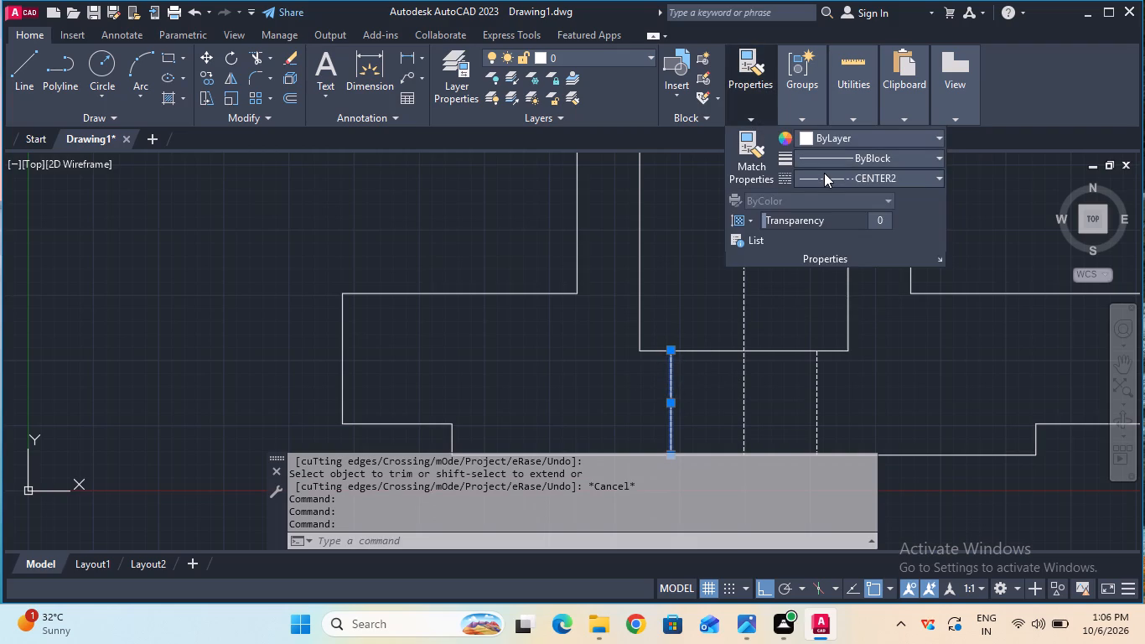
{"action": "left_click", "coordinate": [839, 215]}
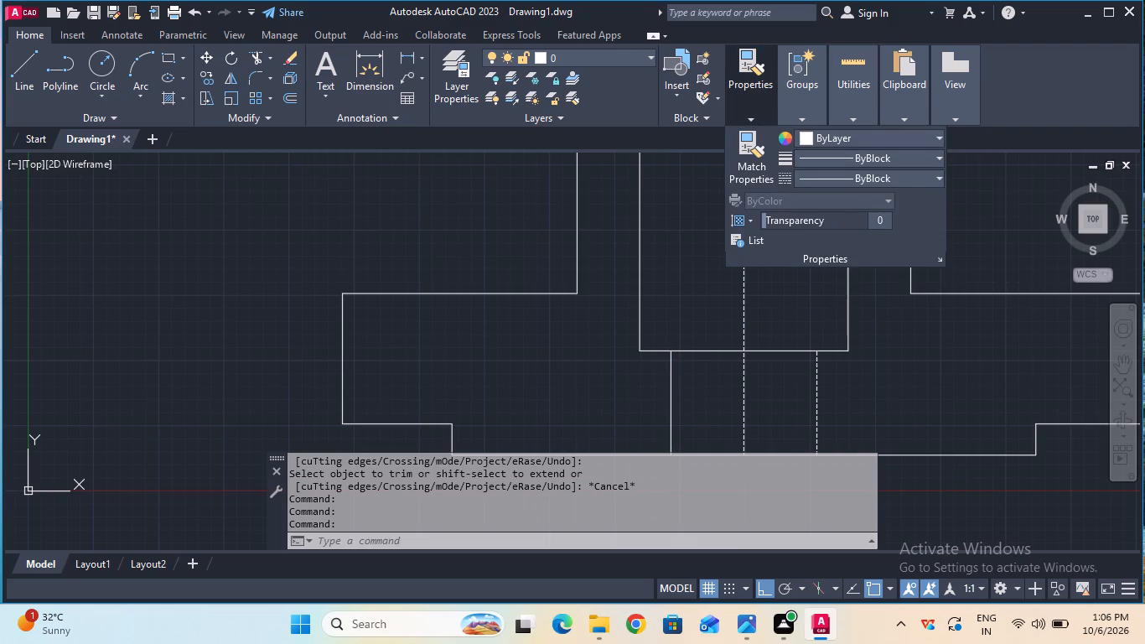
{"action": "left_click", "coordinate": [818, 372]}
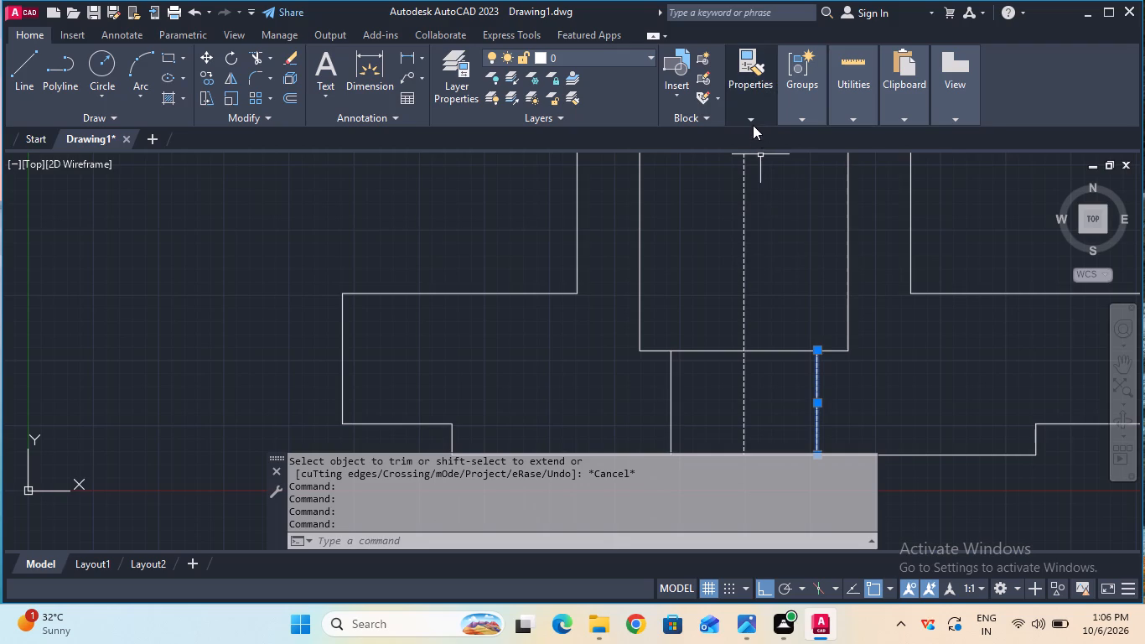
{"action": "left_click", "coordinate": [752, 121]}
{"action": "left_click", "coordinate": [812, 186]}
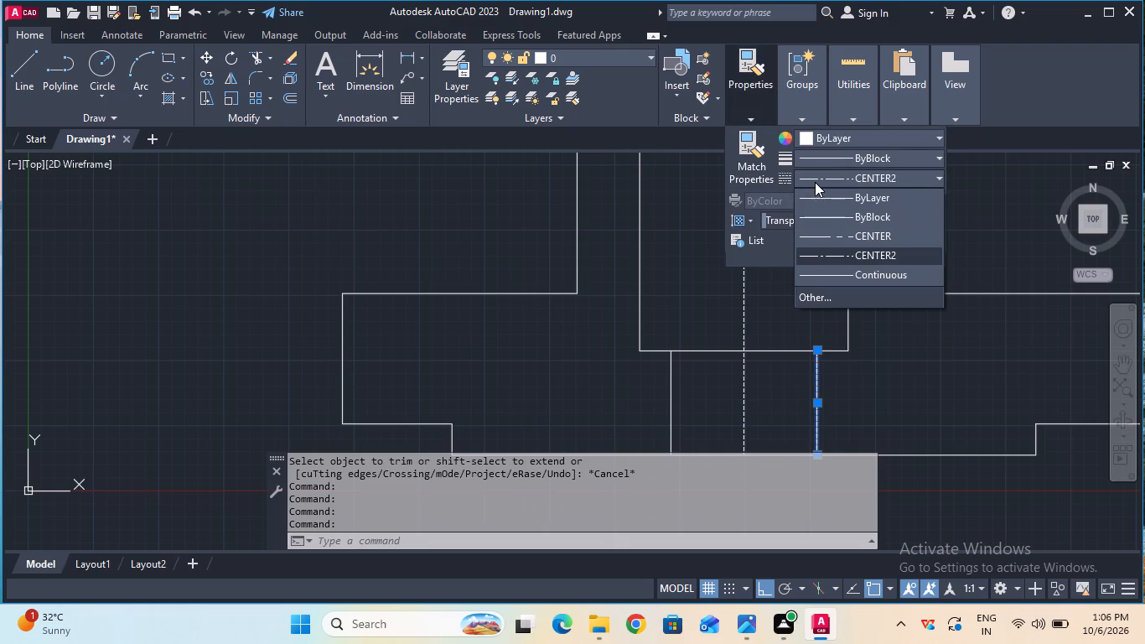
{"action": "left_click", "coordinate": [830, 219]}
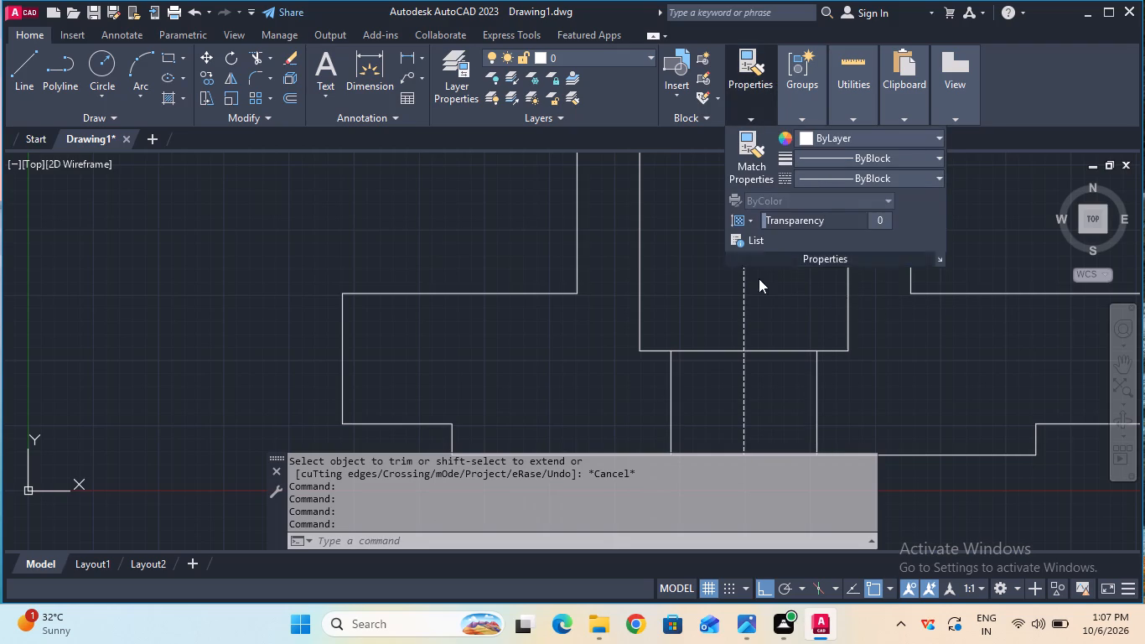
{"action": "scroll", "coordinate": [718, 276], "scroll_direction": "down", "scroll_amount": 1, "text": "ctrl"}
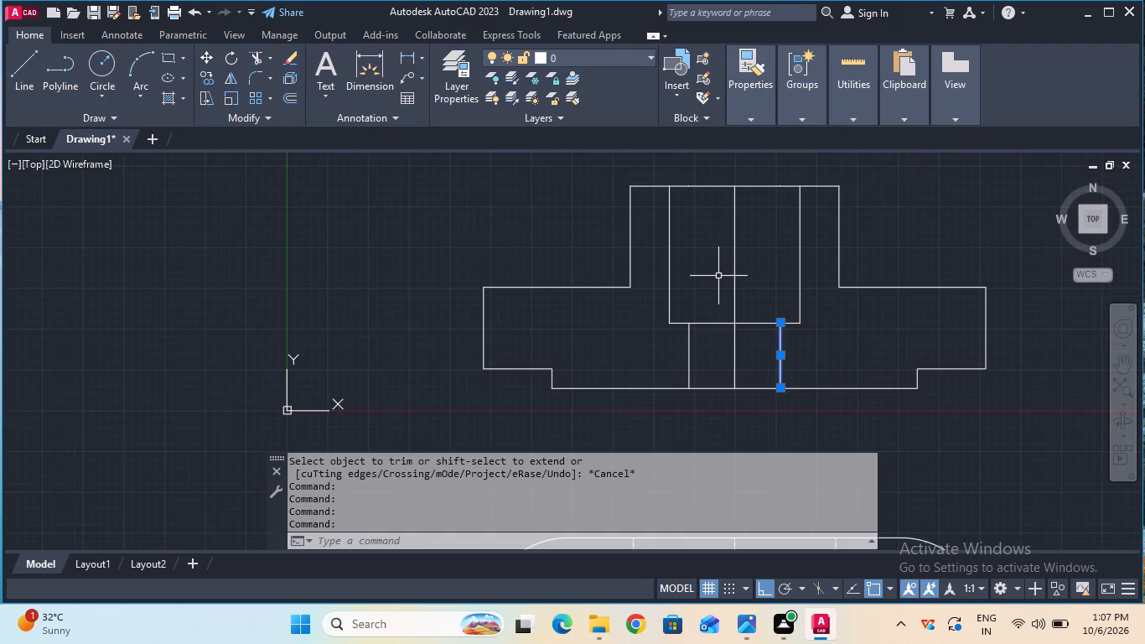
{"action": "key", "text": "Escape"}
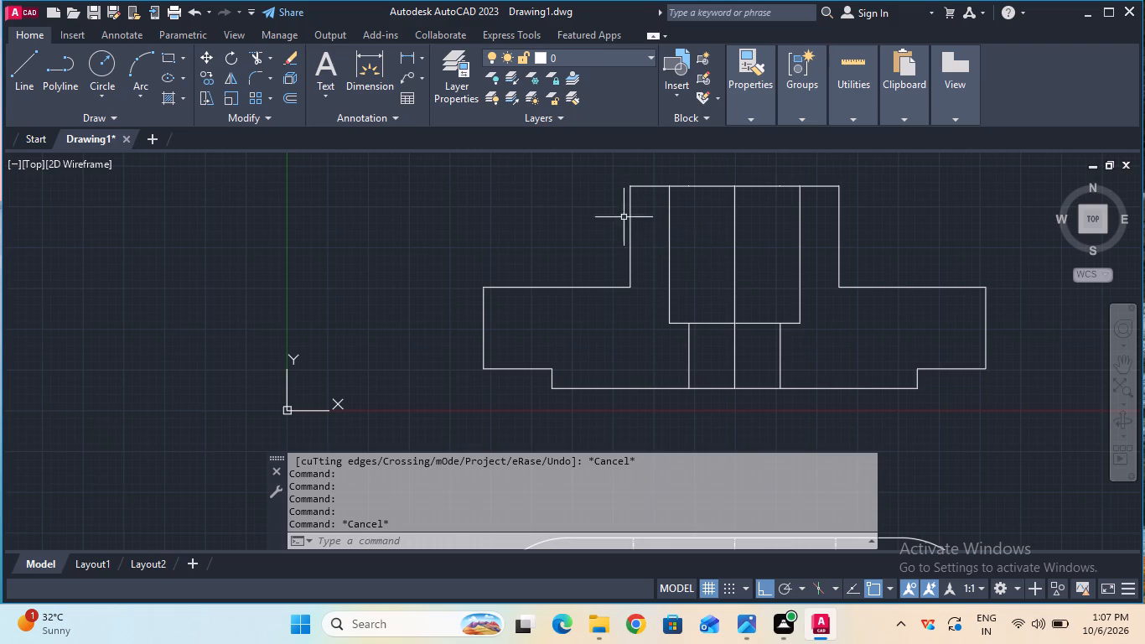
Draw a 32 mm line leftward from the boss's upper left corner, continuing vertically down to the flange's top edge.
{"action": "left_click", "coordinate": [16, 75]}
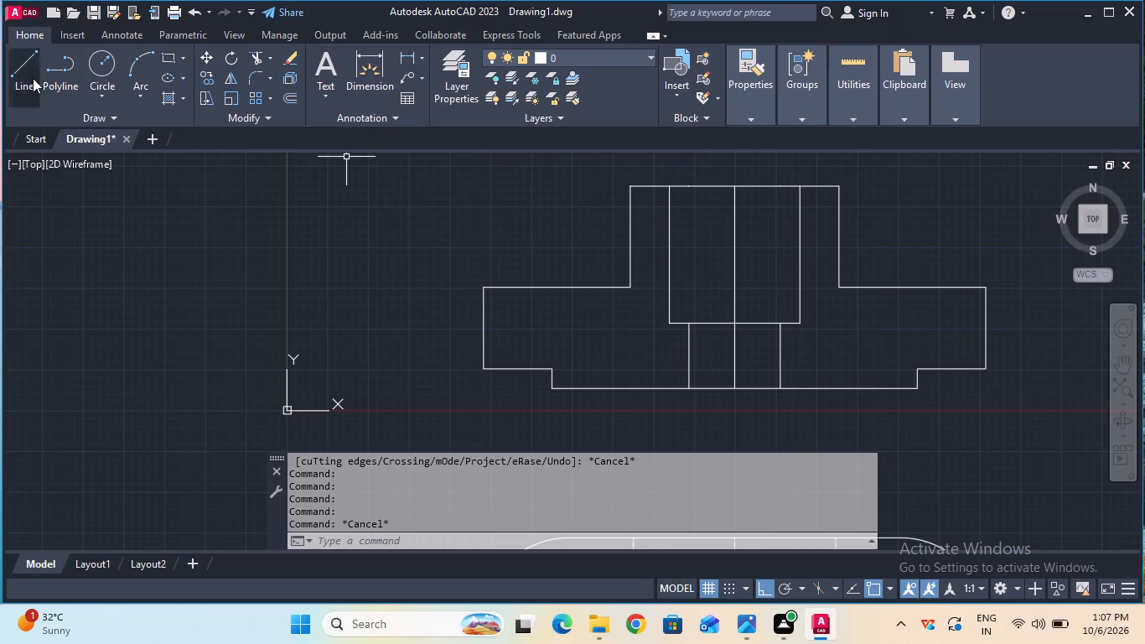
{"action": "left_click", "coordinate": [629, 184]}
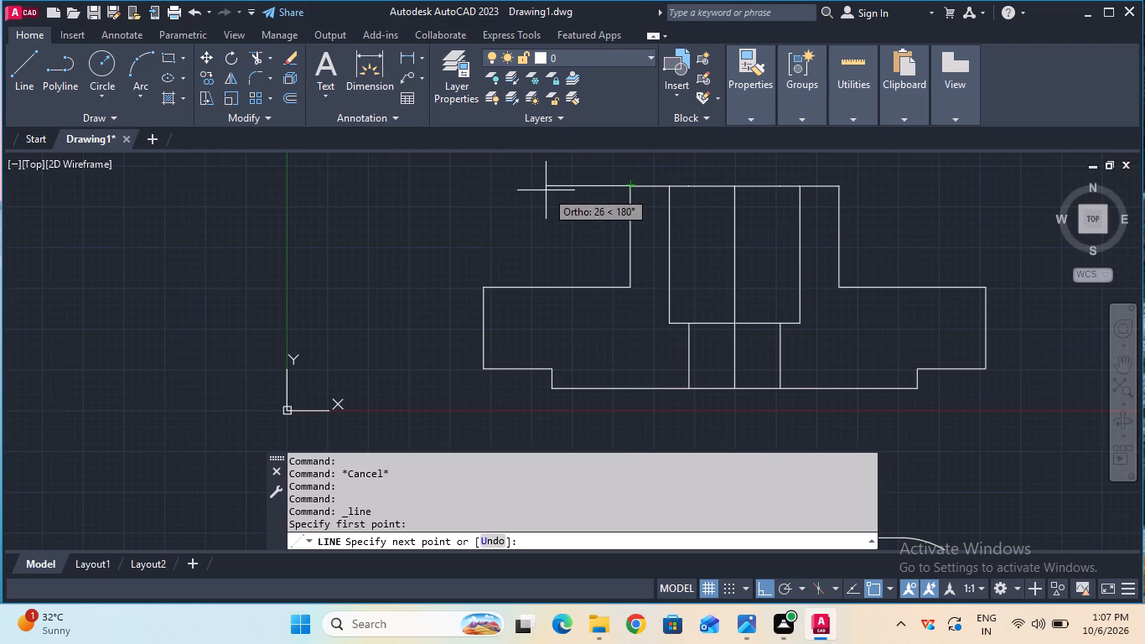
{"action": "type", "text": "32"}
{"action": "key", "text": "Return"}
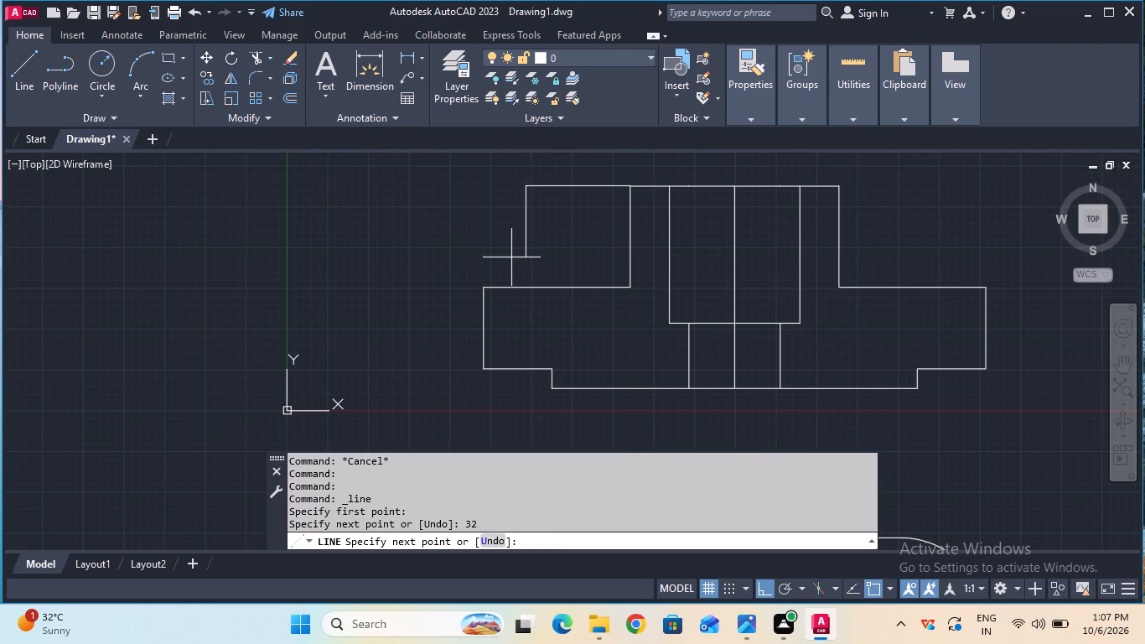
{"action": "left_click", "coordinate": [521, 285]}
{"action": "key", "text": "Escape"}
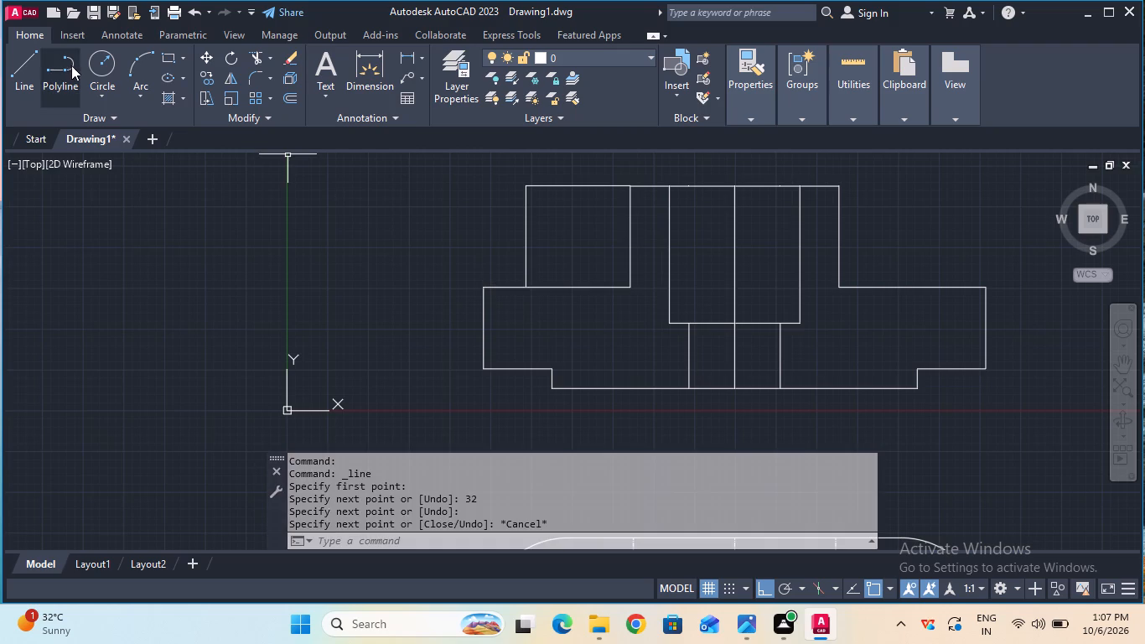
Draw a 32 mm line rightward from the boss's upper right corner, continuing vertically down to the flange's top edge.
{"action": "left_click", "coordinate": [34, 66]}
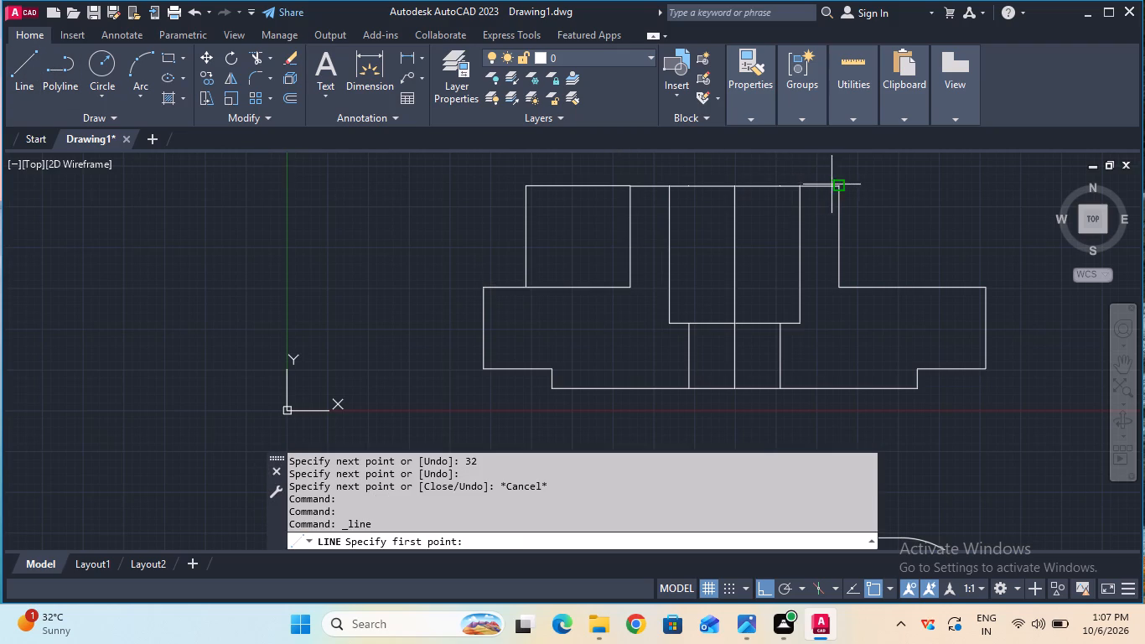
{"action": "left_click", "coordinate": [841, 184]}
{"action": "type", "text": "32"}
{"action": "key", "text": "Return"}
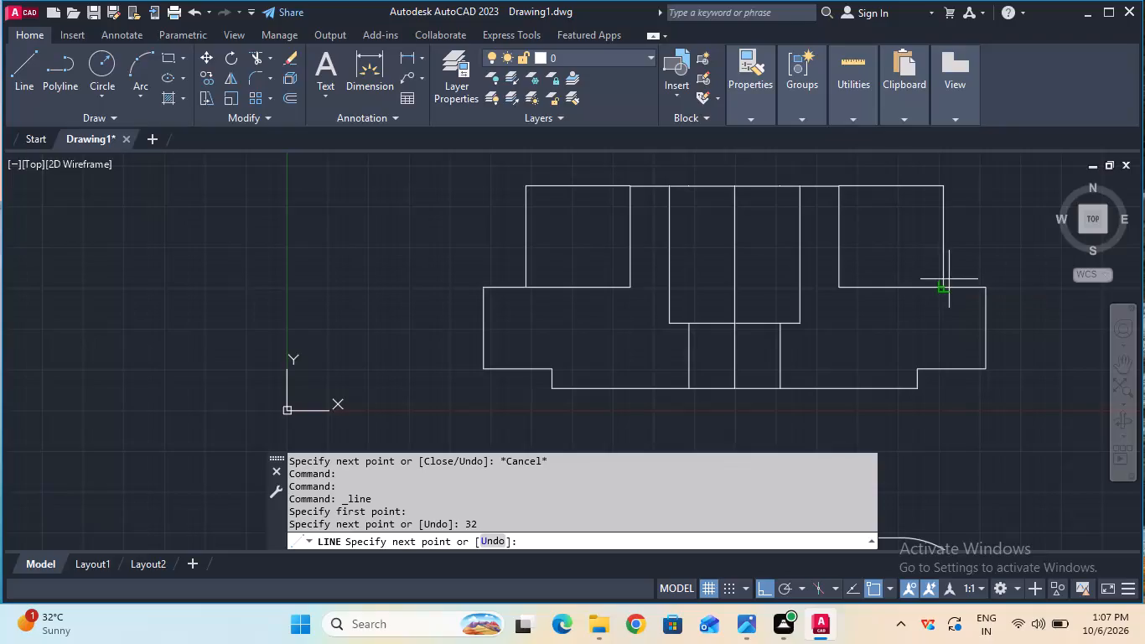
{"action": "left_click", "coordinate": [950, 287]}
{"action": "key", "text": "Escape"}
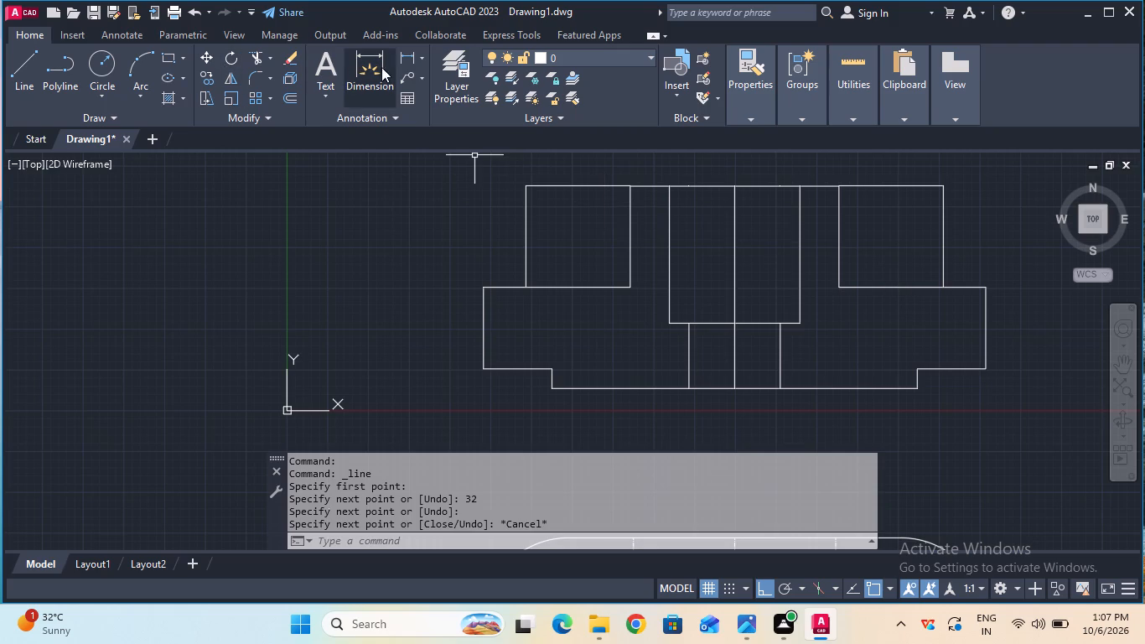
Fillet the outer top corners of both side lugs in the section view with a 12 mm radius.
{"action": "left_click", "coordinate": [253, 83]}
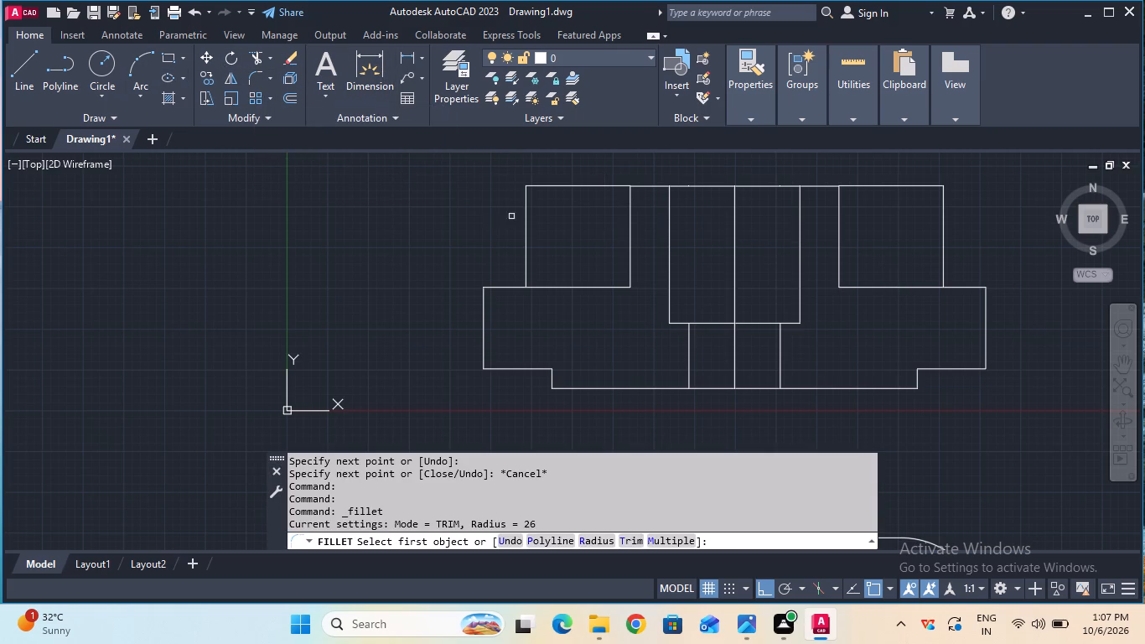
{"action": "left_click", "coordinate": [526, 213]}
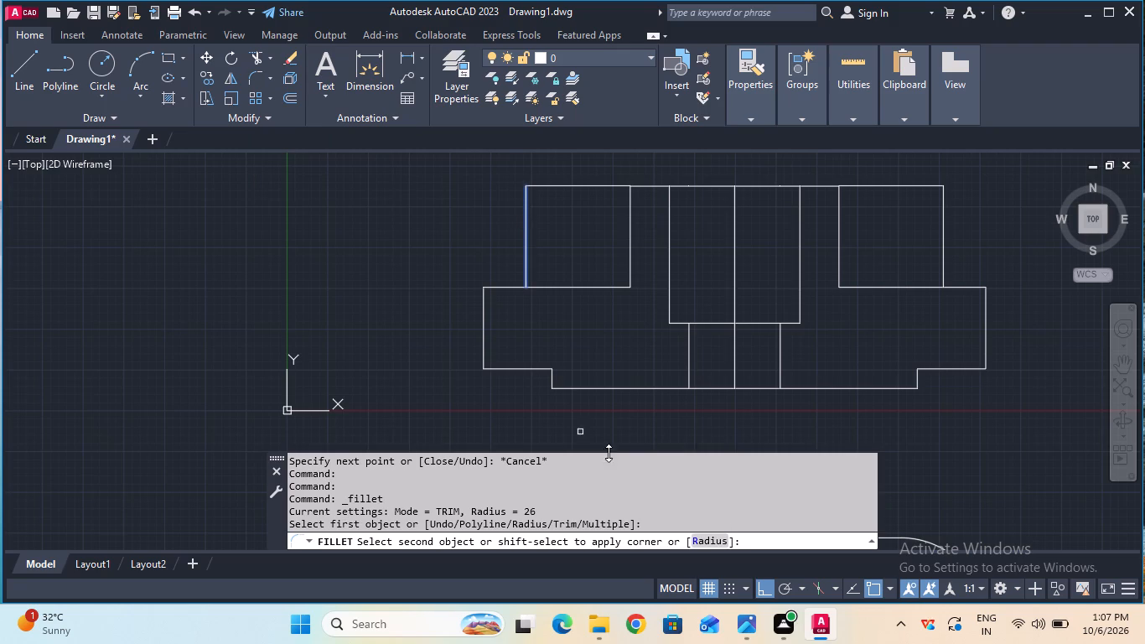
{"action": "left_click", "coordinate": [699, 538]}
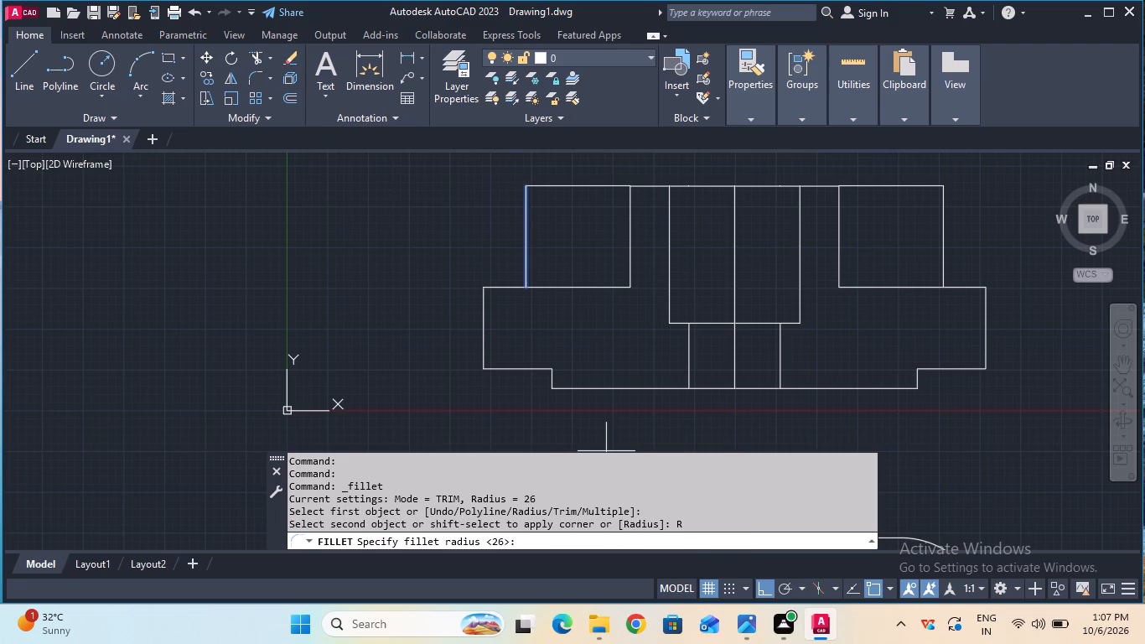
{"action": "type", "text": "12"}
{"action": "key", "text": "Return"}
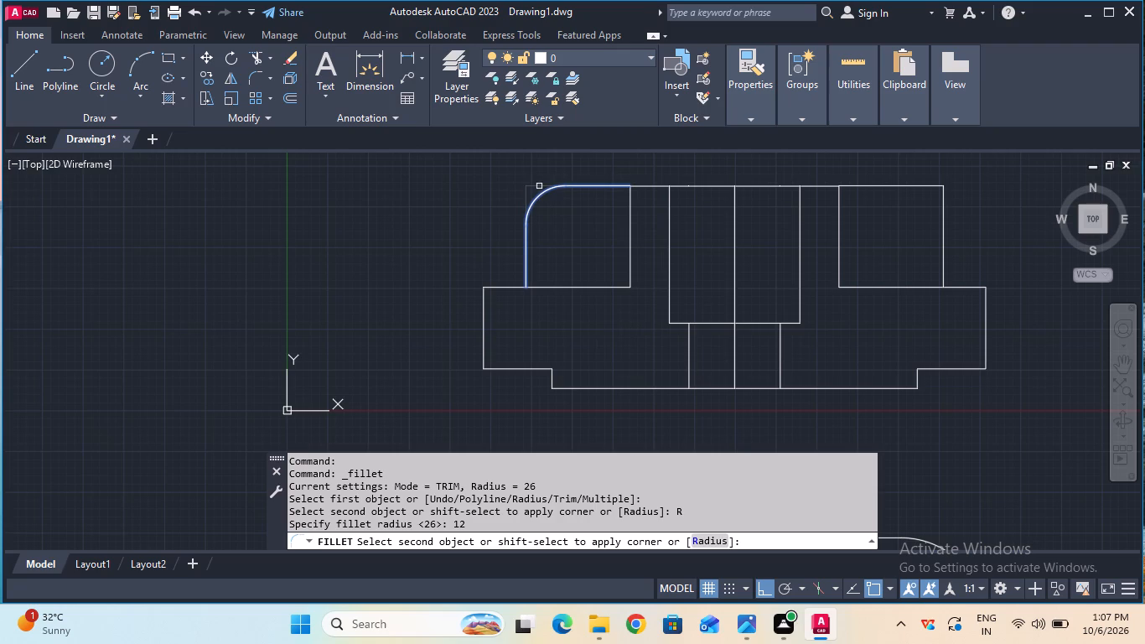
{"action": "left_click", "coordinate": [539, 186]}
{"action": "left_click", "coordinate": [257, 72]}
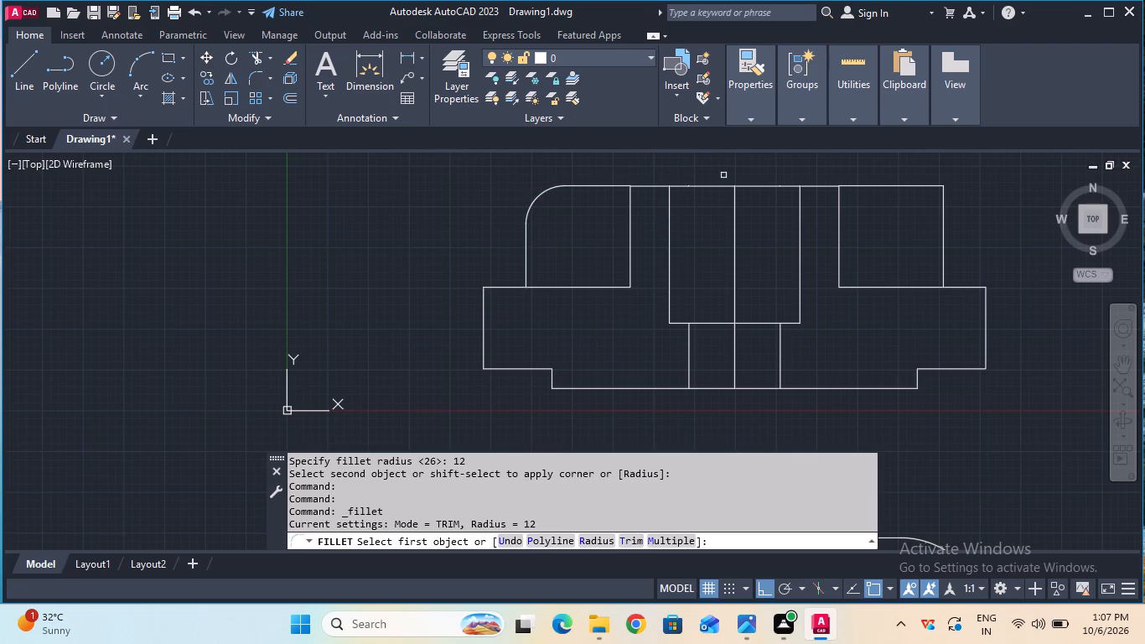
{"action": "left_click", "coordinate": [921, 183]}
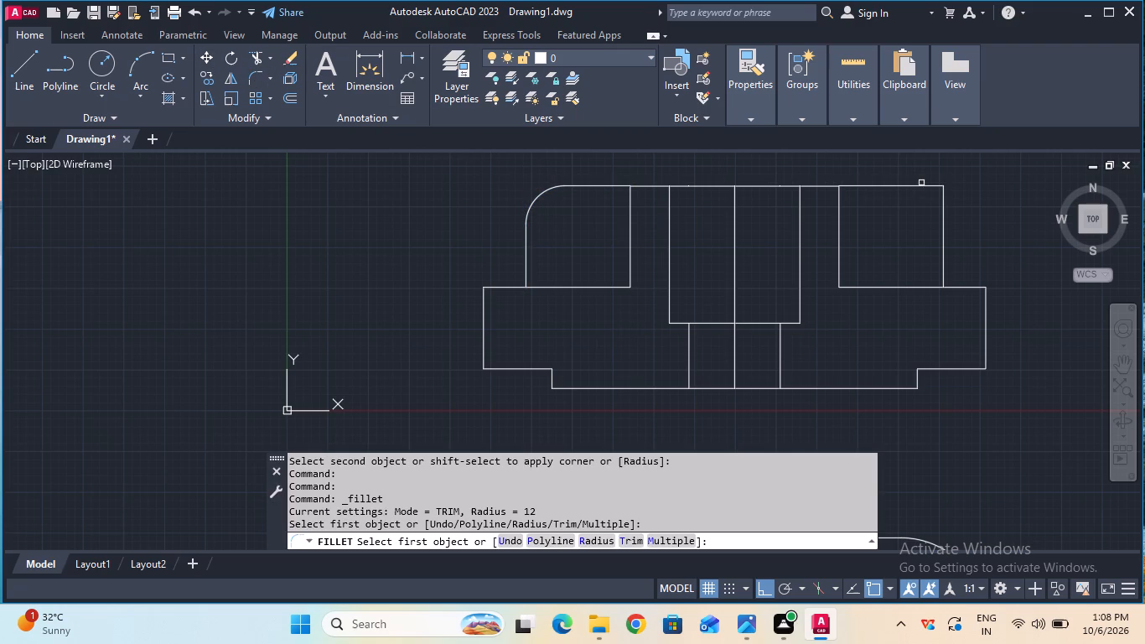
{"action": "left_click", "coordinate": [931, 185]}
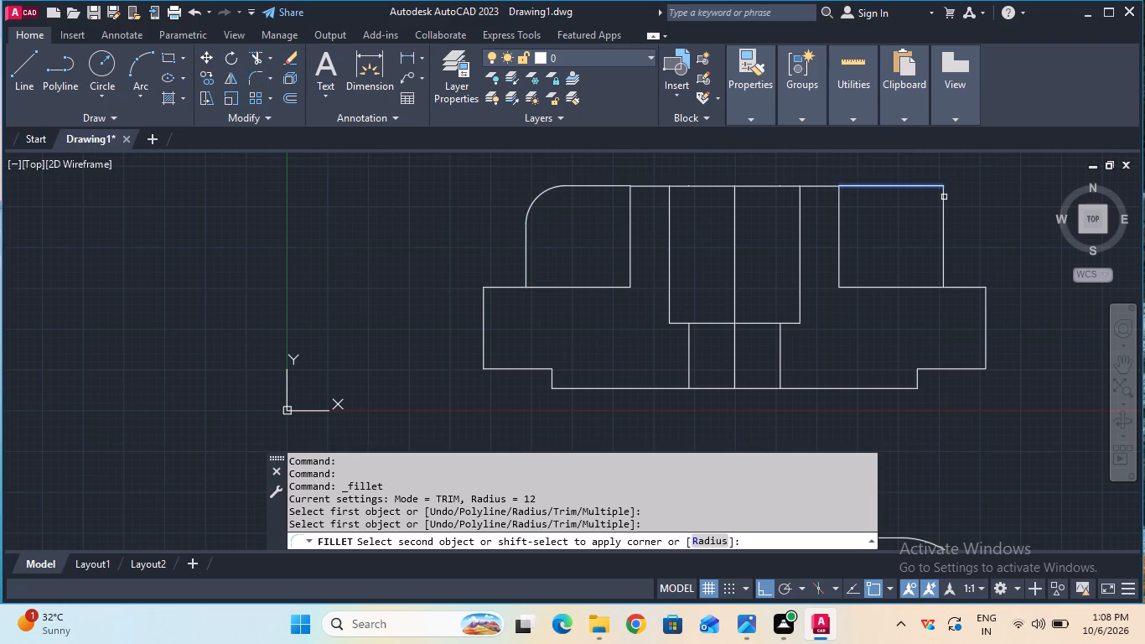
{"action": "left_click", "coordinate": [944, 198]}
{"action": "key", "text": "Escape"}
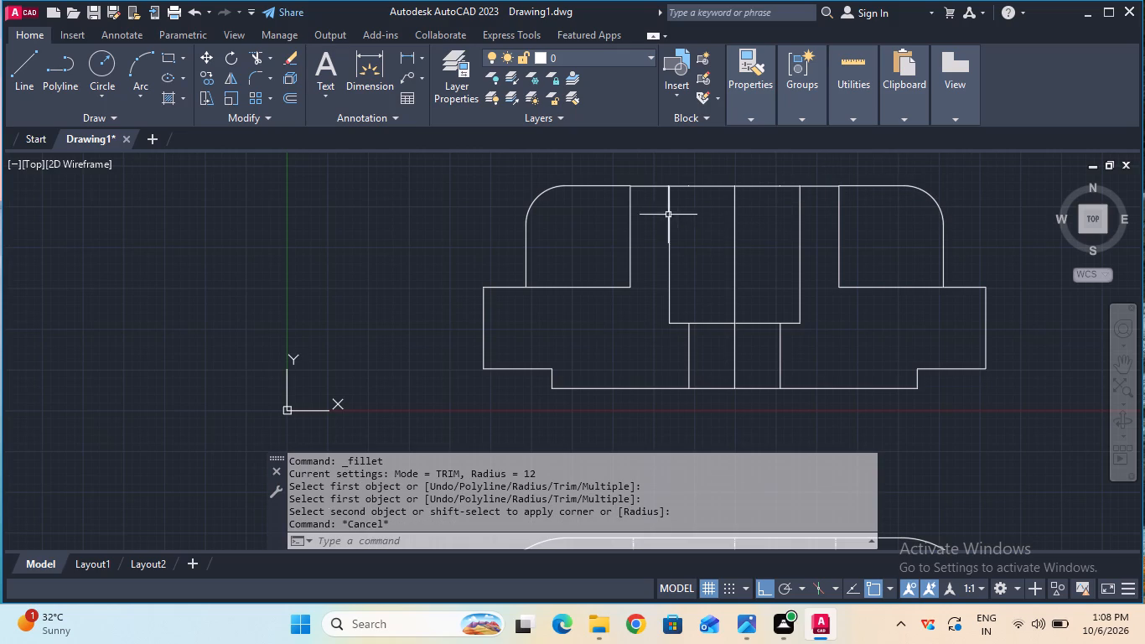
Draw a 5 mm radius circle at the centre of each side lug's rounded corner.
{"action": "double_click", "coordinate": [111, 69]}
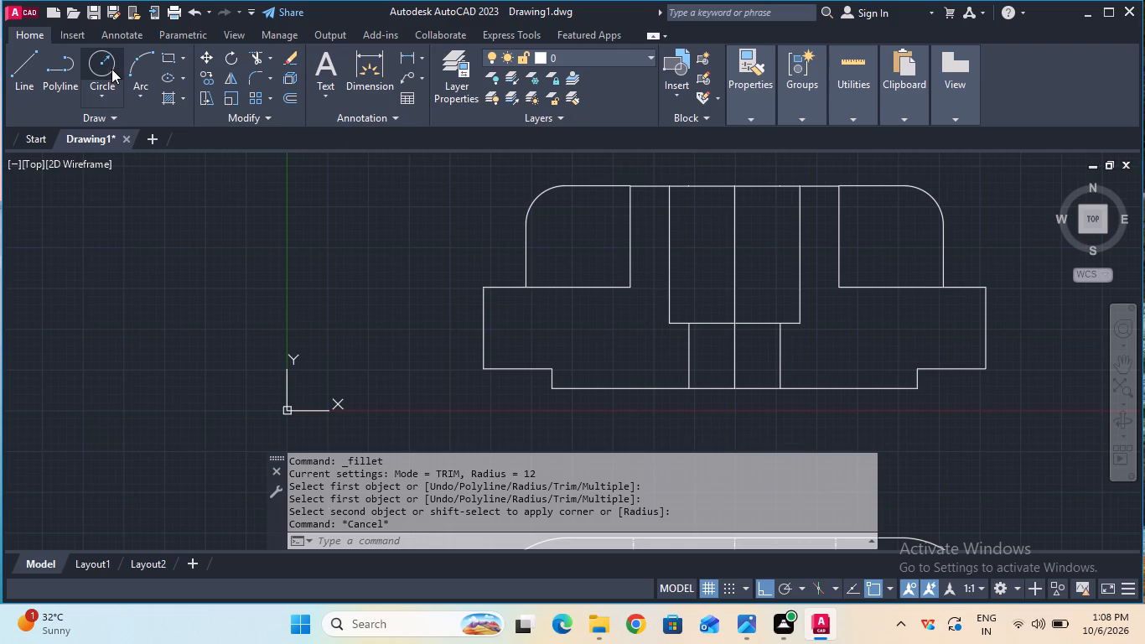
{"action": "left_click", "coordinate": [568, 227]}
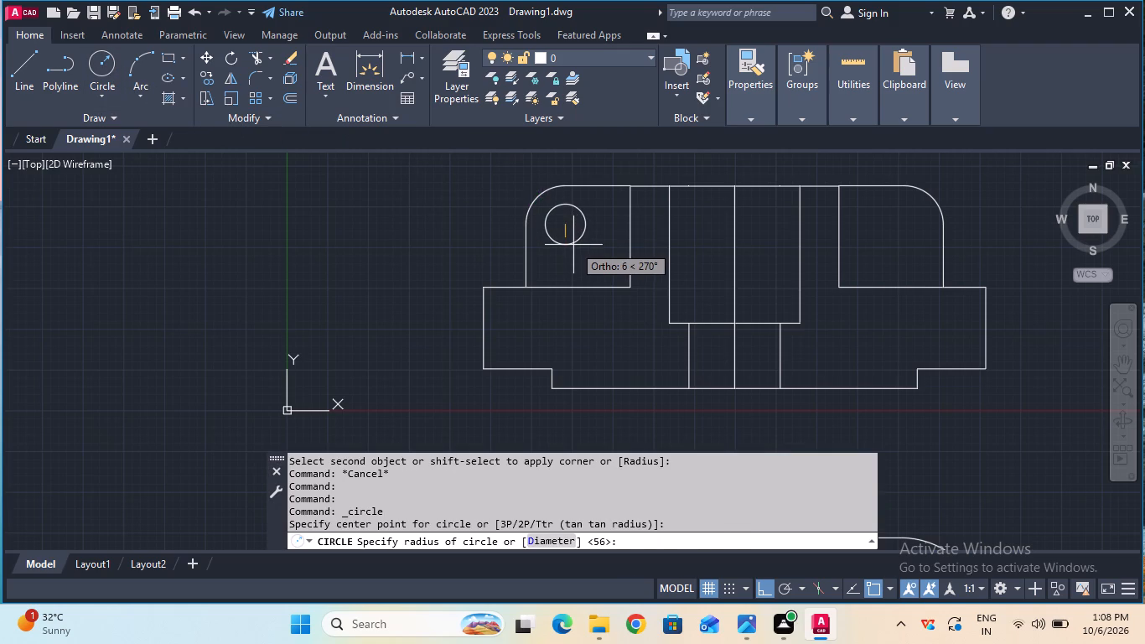
{"action": "key", "text": "5"}
{"action": "key", "text": "Return"}
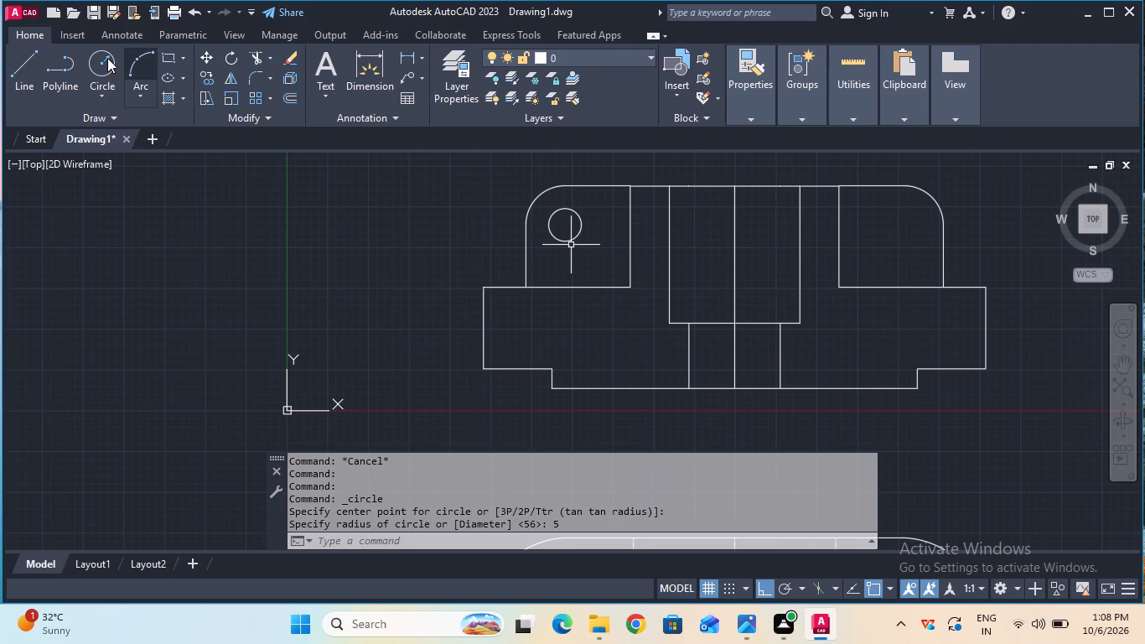
{"action": "left_click", "coordinate": [107, 58]}
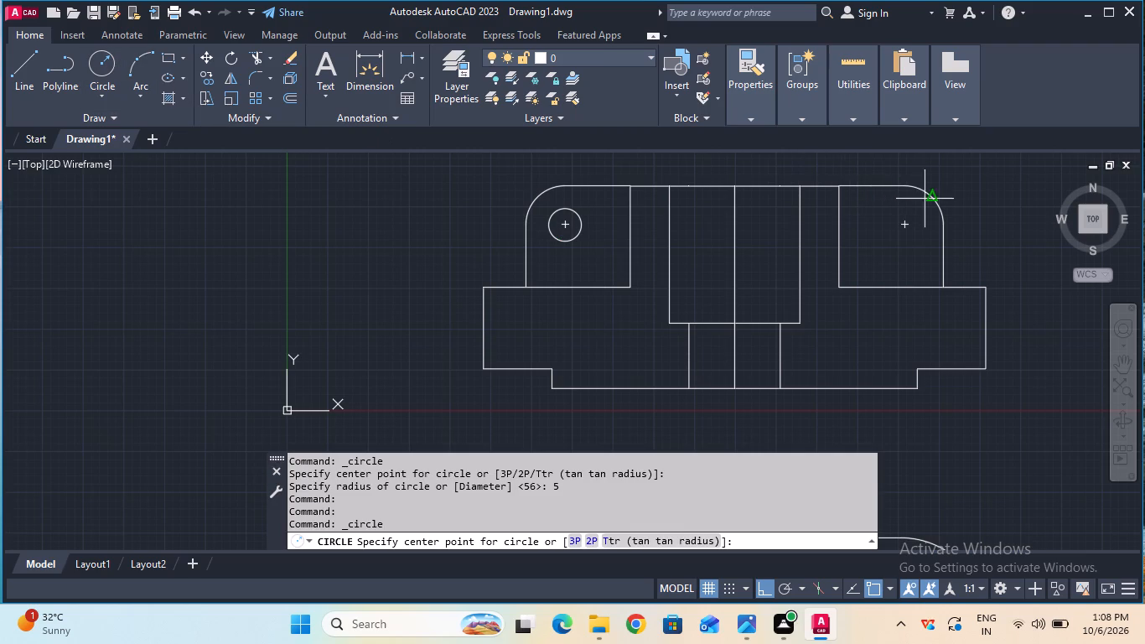
{"action": "left_click", "coordinate": [904, 224]}
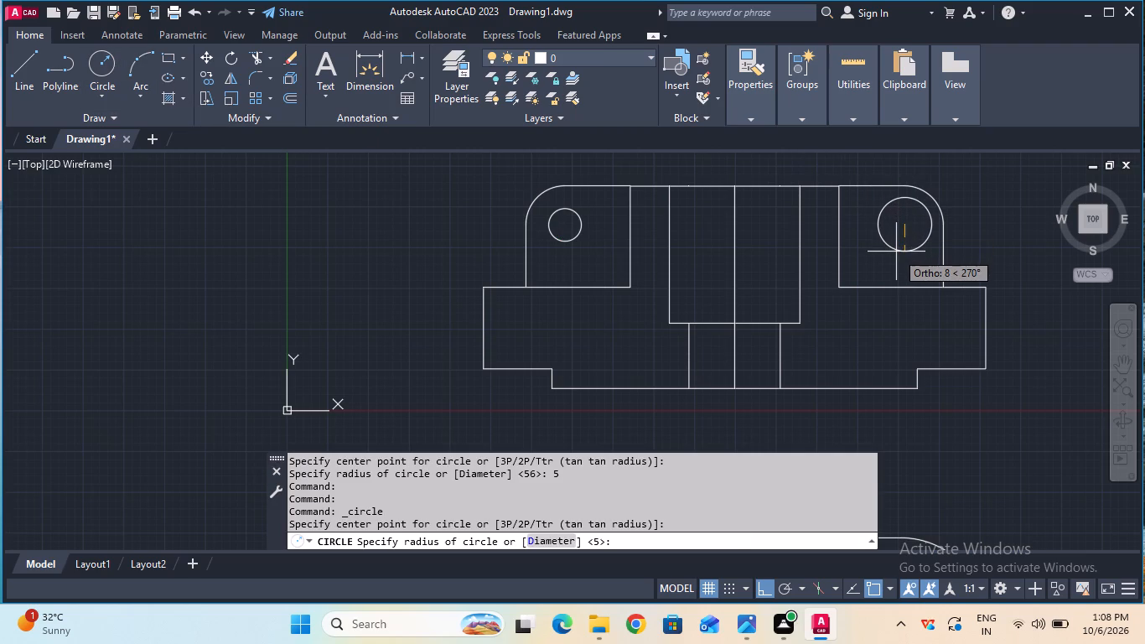
{"action": "key", "text": "5"}
{"action": "key", "text": "Return"}
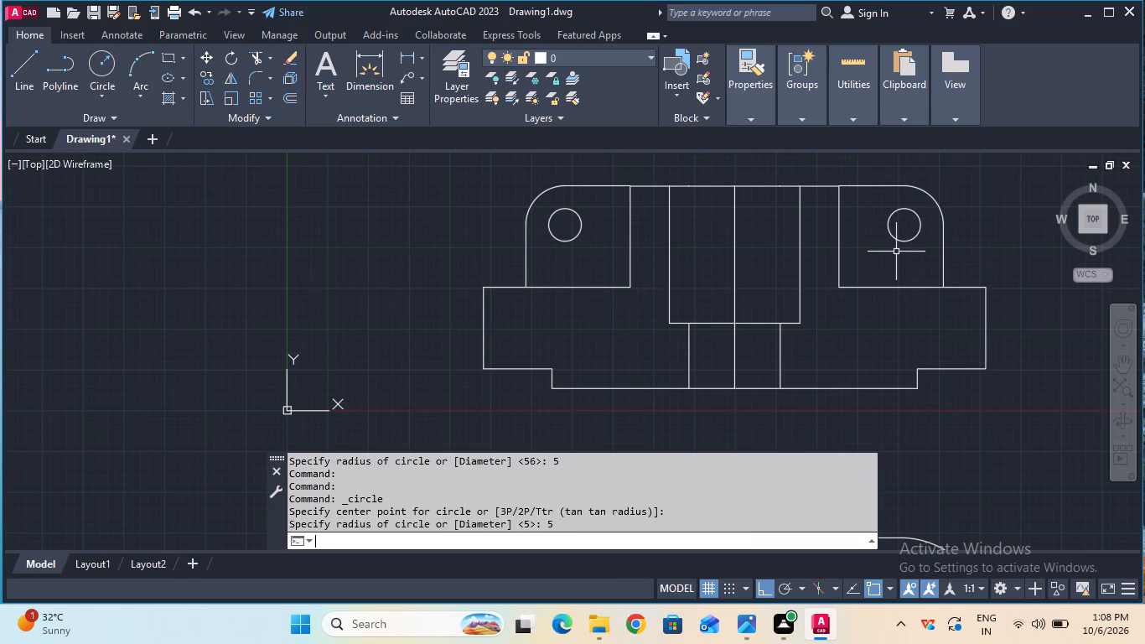
{"action": "key", "text": "Escape"}
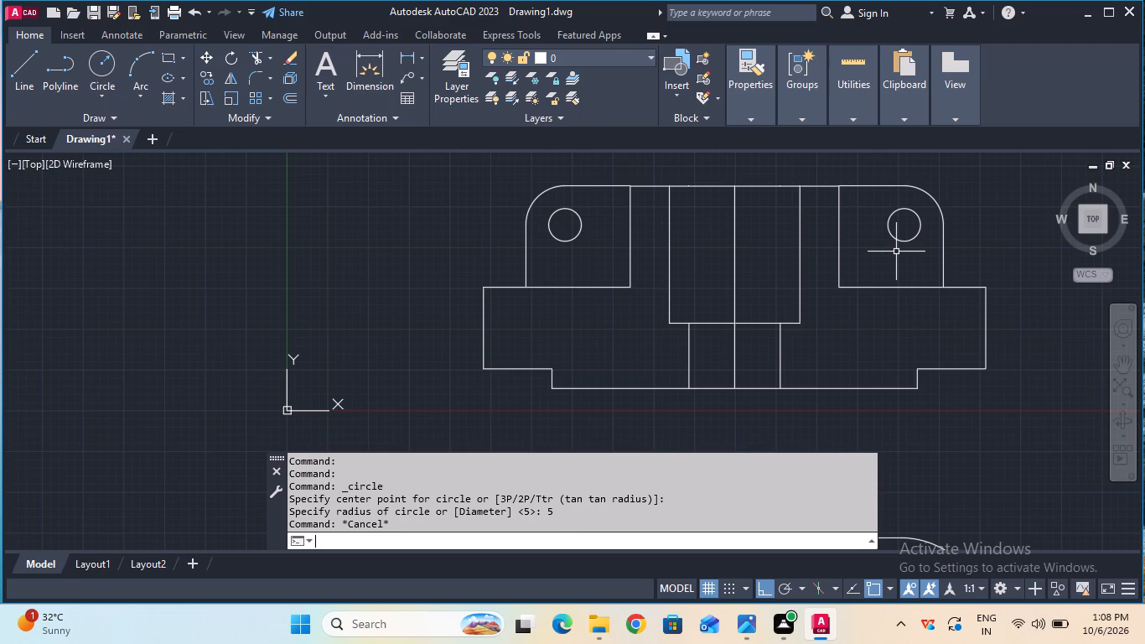
Hatch the cut regions on both sides of the section view's bore with the ANSI31 pattern at scale 20.
{"action": "scroll", "coordinate": [896, 252], "scroll_direction": "down", "scroll_amount": 1, "text": "ctrl"}
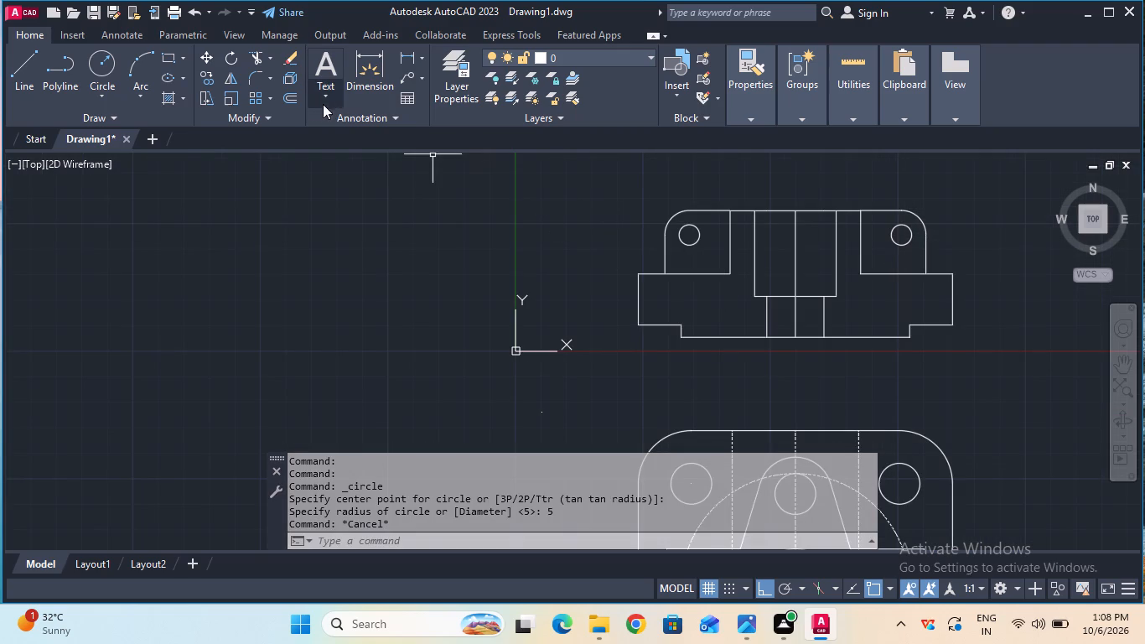
{"action": "left_click", "coordinate": [170, 99]}
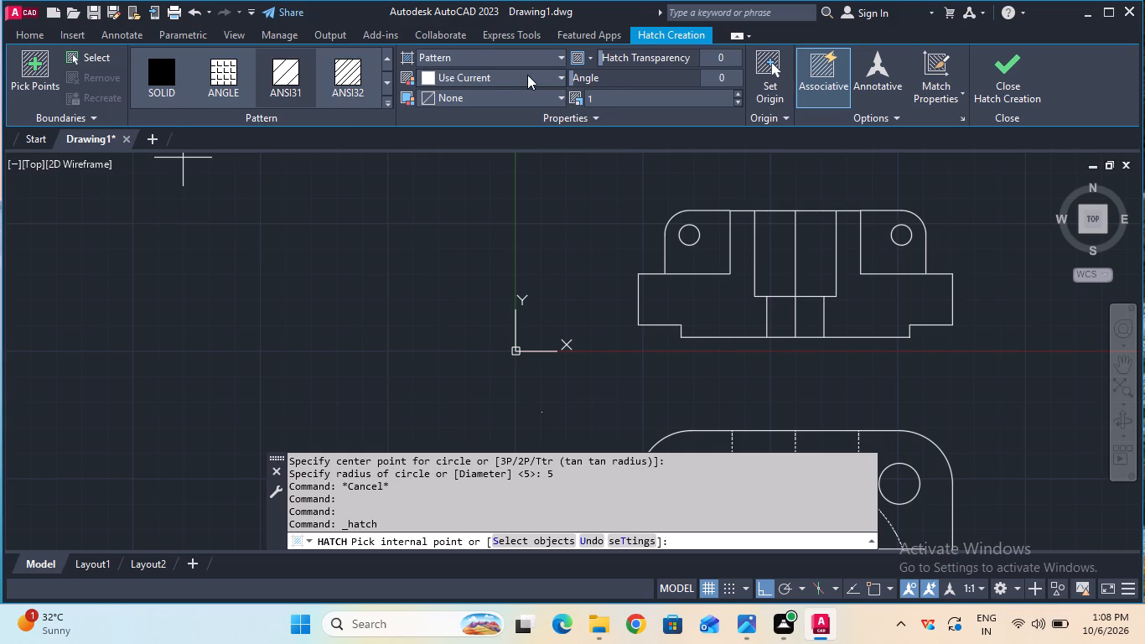
{"action": "triple_click", "coordinate": [736, 92]}
{"action": "double_click", "coordinate": [721, 93]}
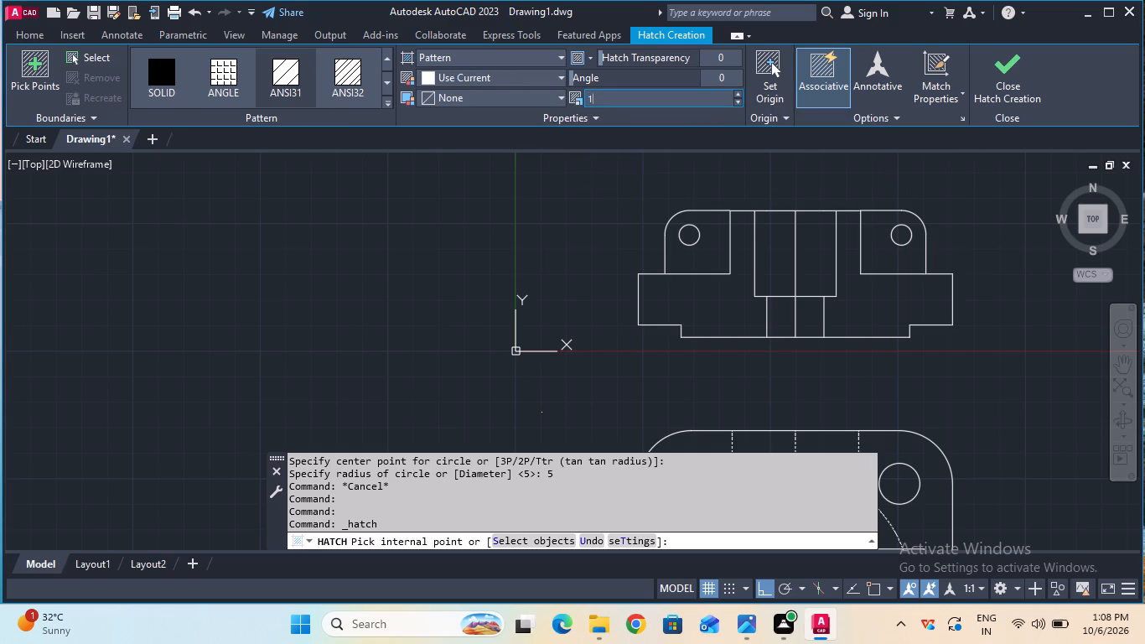
{"action": "type", "text": "20"}
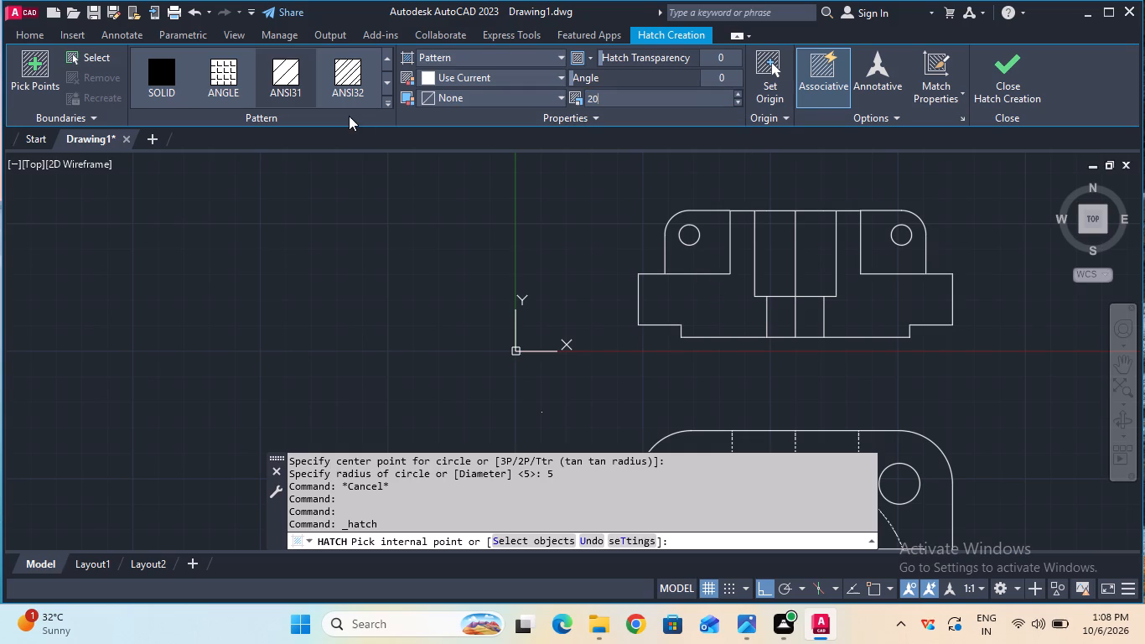
{"action": "left_click", "coordinate": [350, 86]}
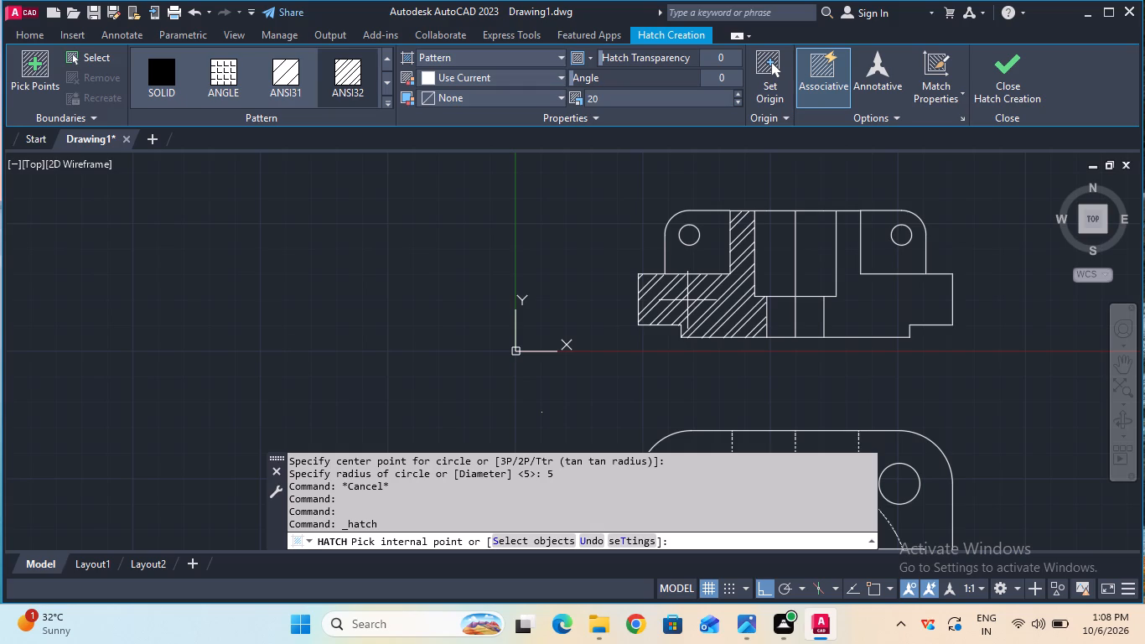
{"action": "left_click", "coordinate": [288, 71]}
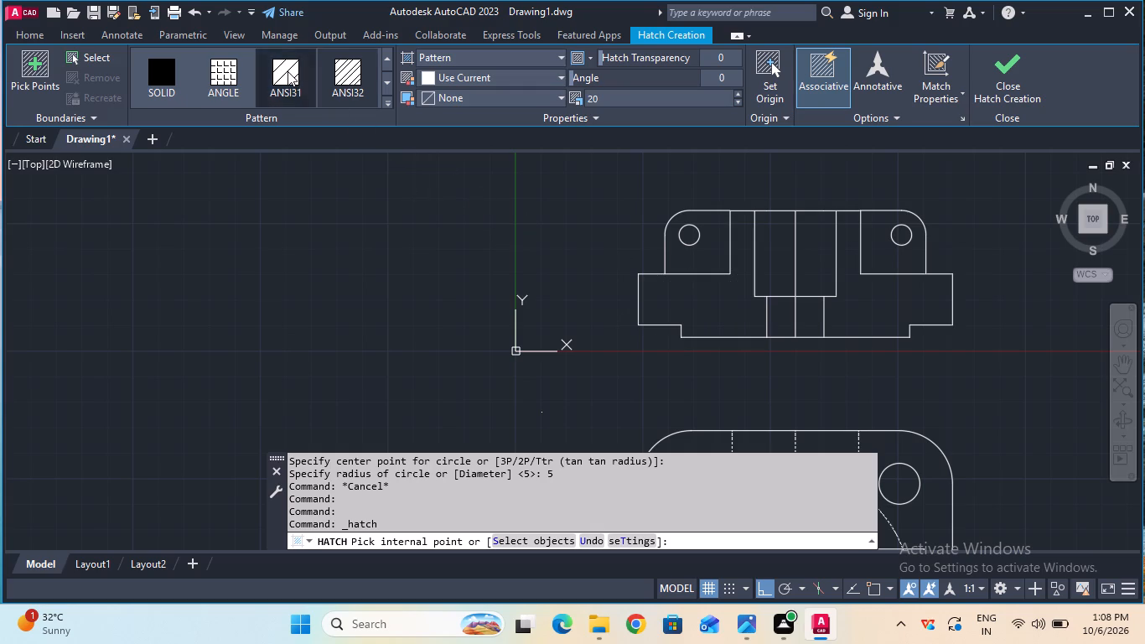
{"action": "left_click", "coordinate": [703, 306]}
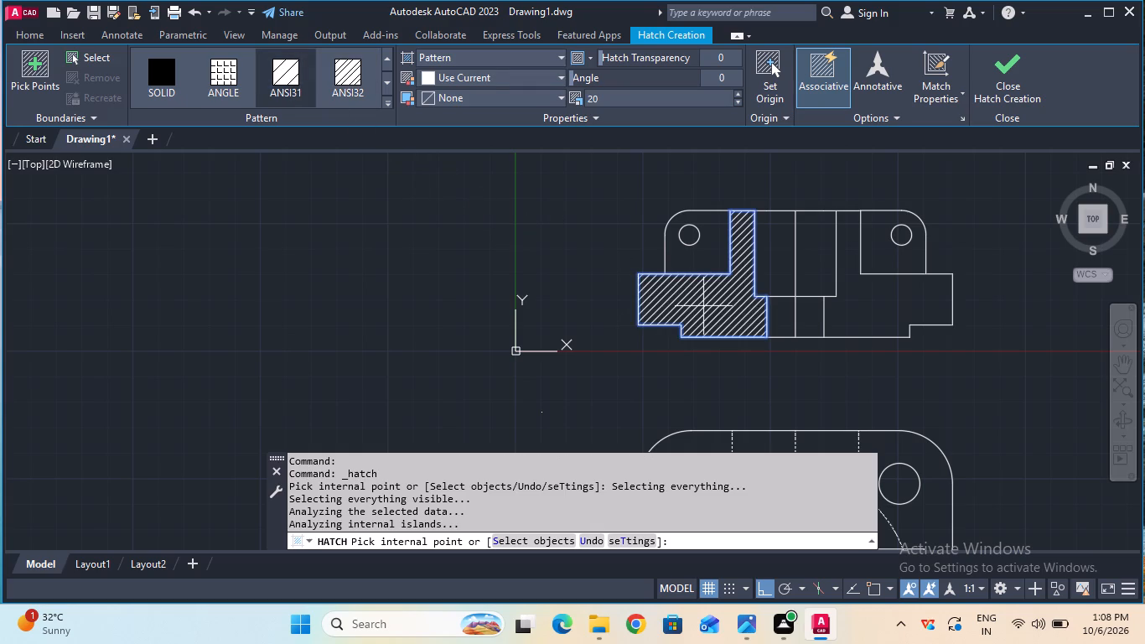
{"action": "left_click", "coordinate": [901, 302]}
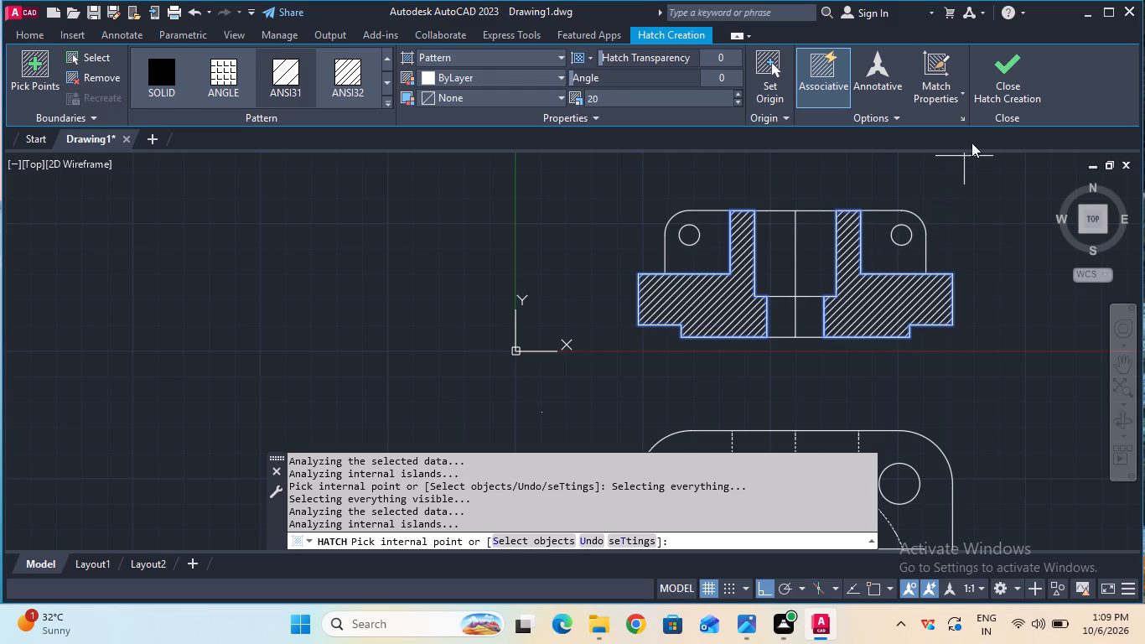
{"action": "left_click", "coordinate": [994, 91]}
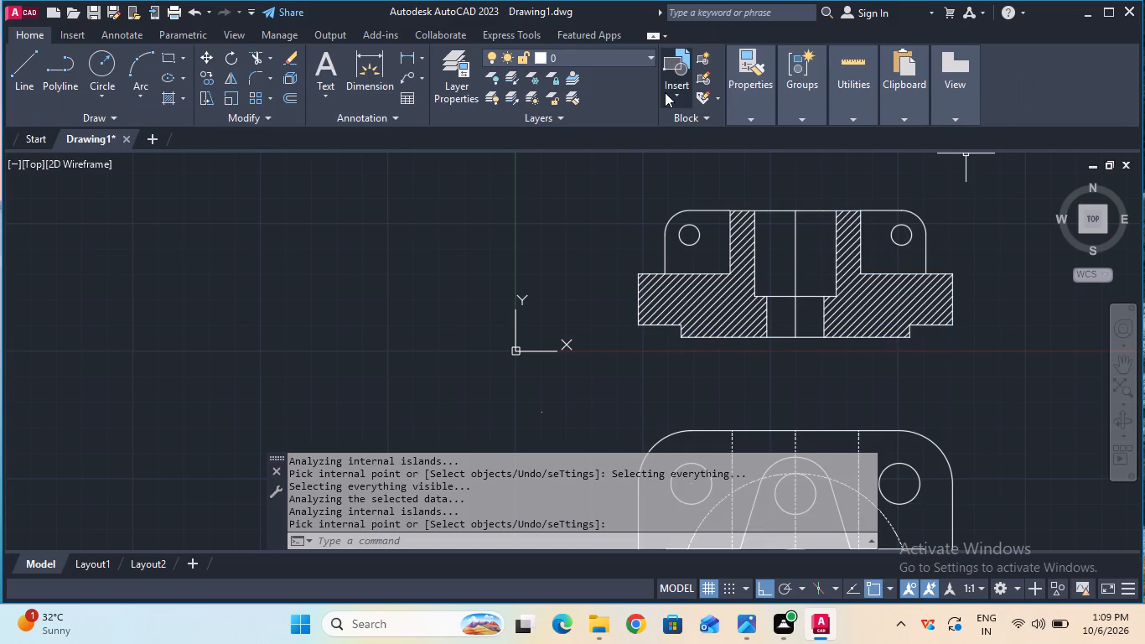
{"action": "key", "text": "Escape"}
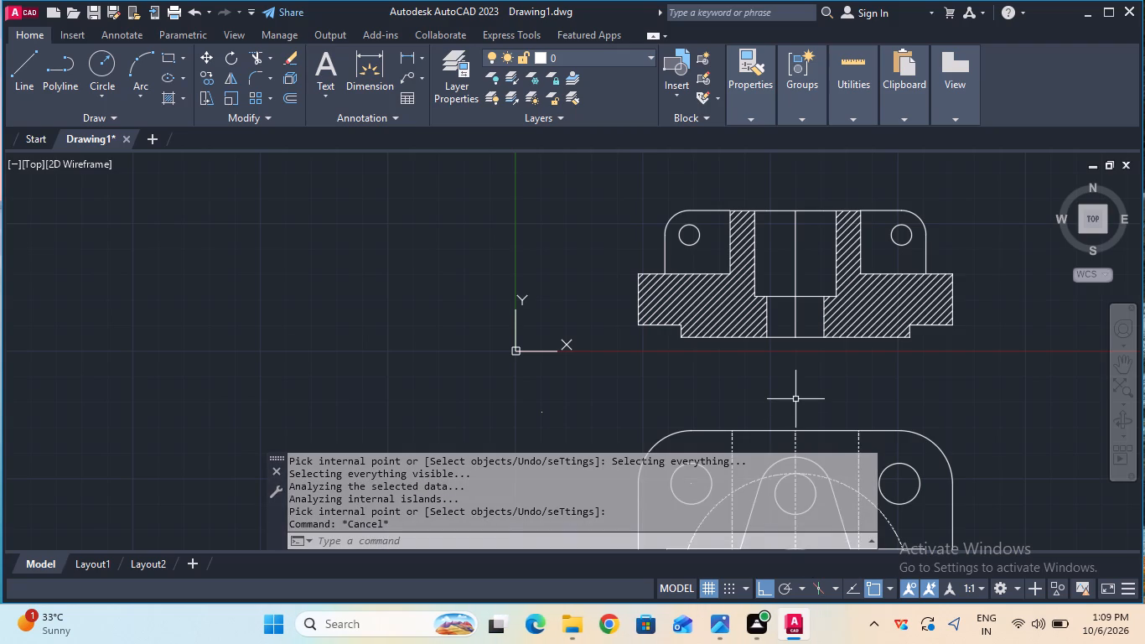
Measure the width of the small hole in the top view's upper central arm with a trial linear dimension.
{"action": "left_click", "coordinate": [1127, 361]}
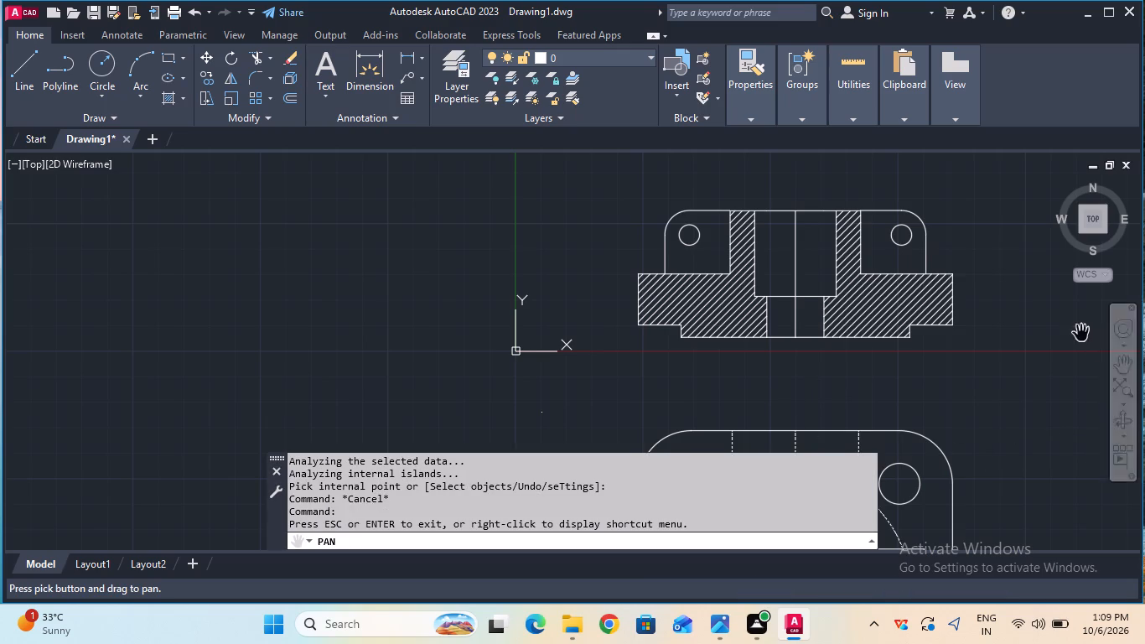
{"action": "left_click_drag", "start_coordinate": [1073, 320], "coordinate": [1062, 255]}
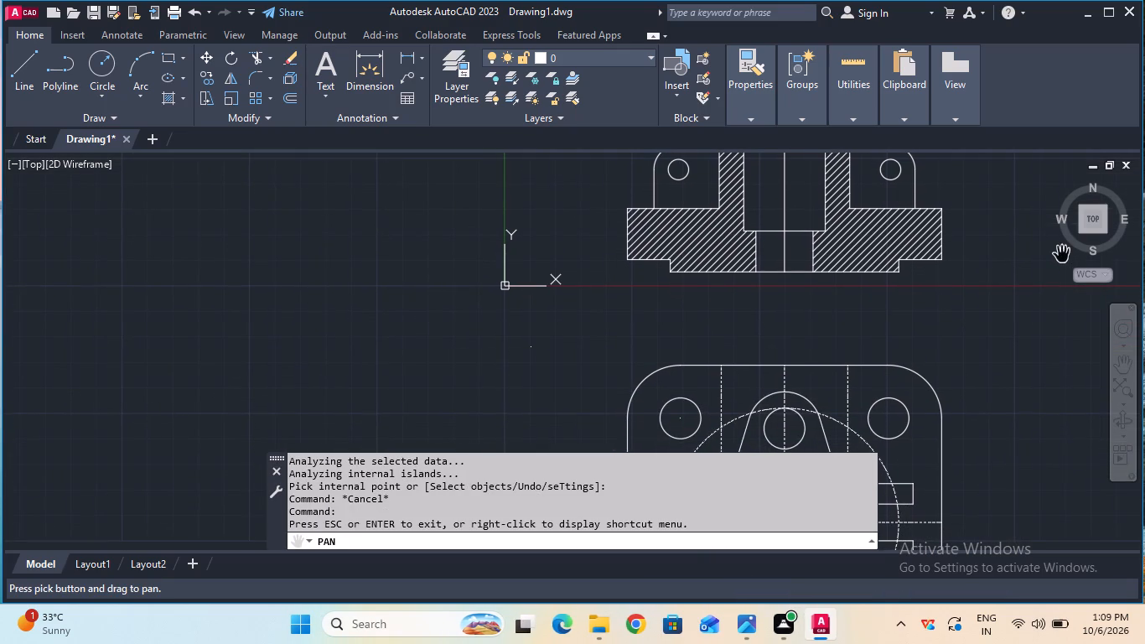
{"action": "key", "text": "Escape"}
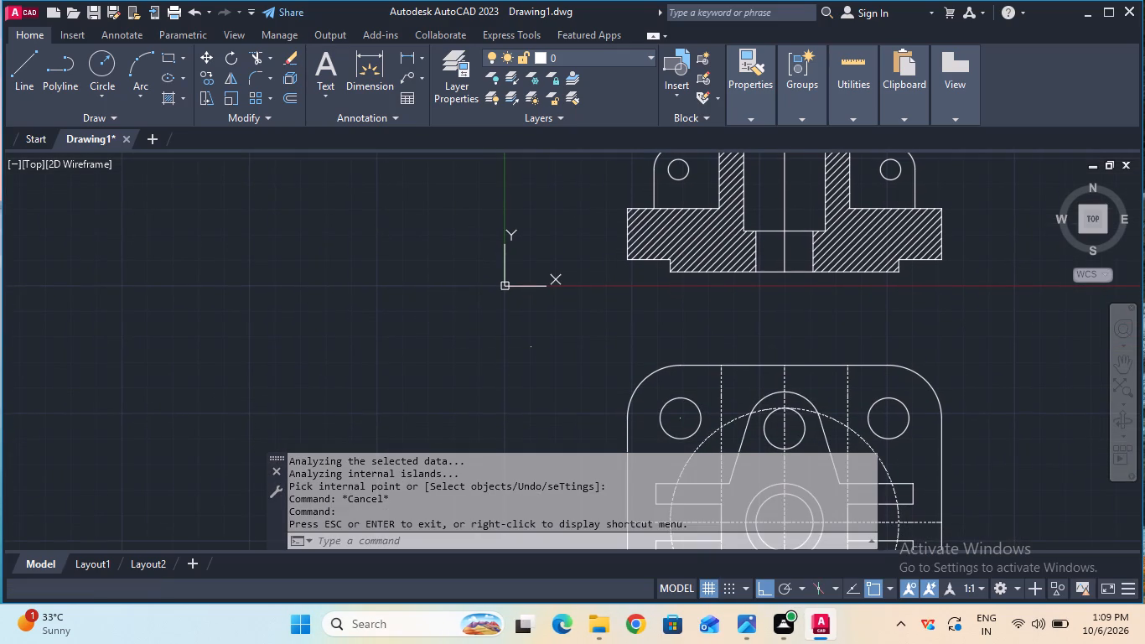
{"action": "left_click", "coordinate": [405, 53]}
{"action": "left_click", "coordinate": [764, 433]}
{"action": "left_click", "coordinate": [800, 430]}
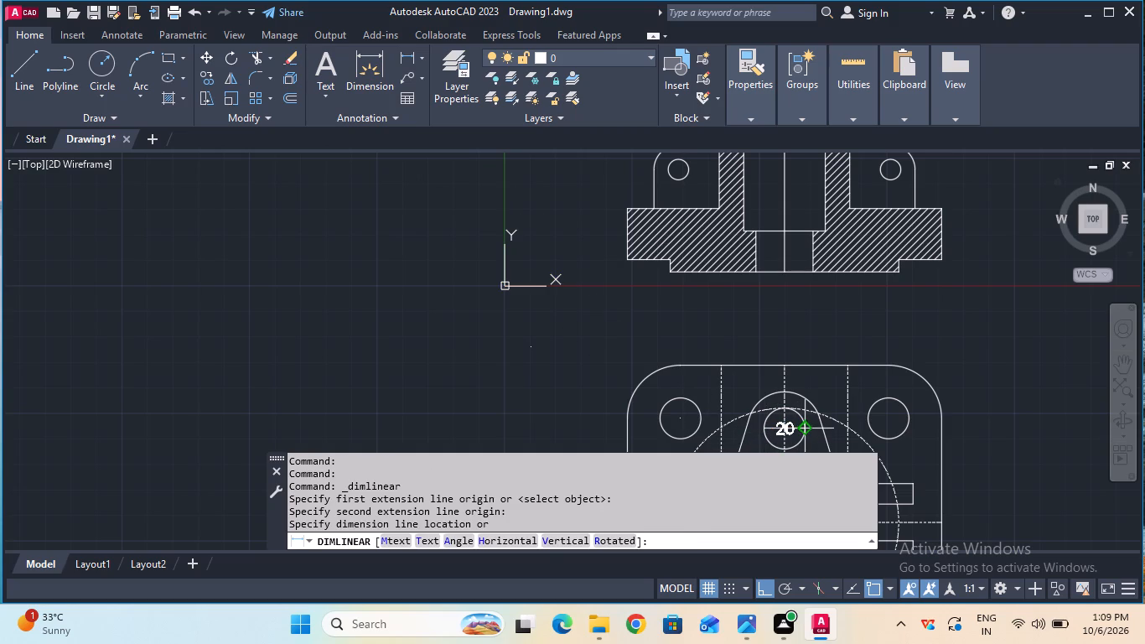
{"action": "key", "text": "Escape"}
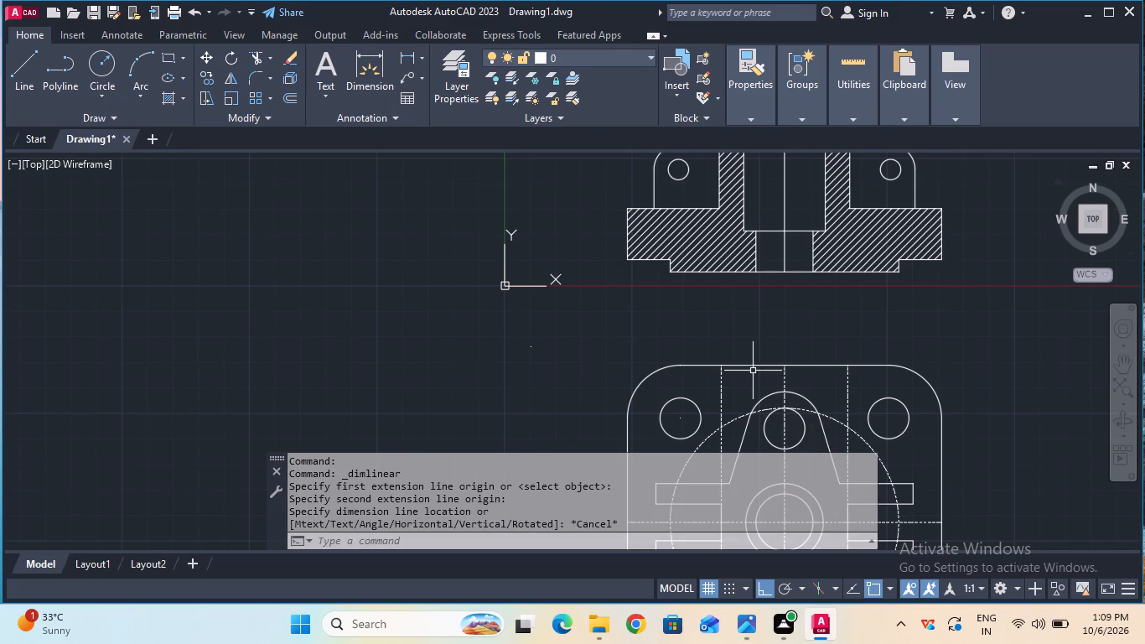
Offset the section view's vertical centre line 10 mm to both sides inside the bore.
{"action": "left_click", "coordinate": [1114, 361]}
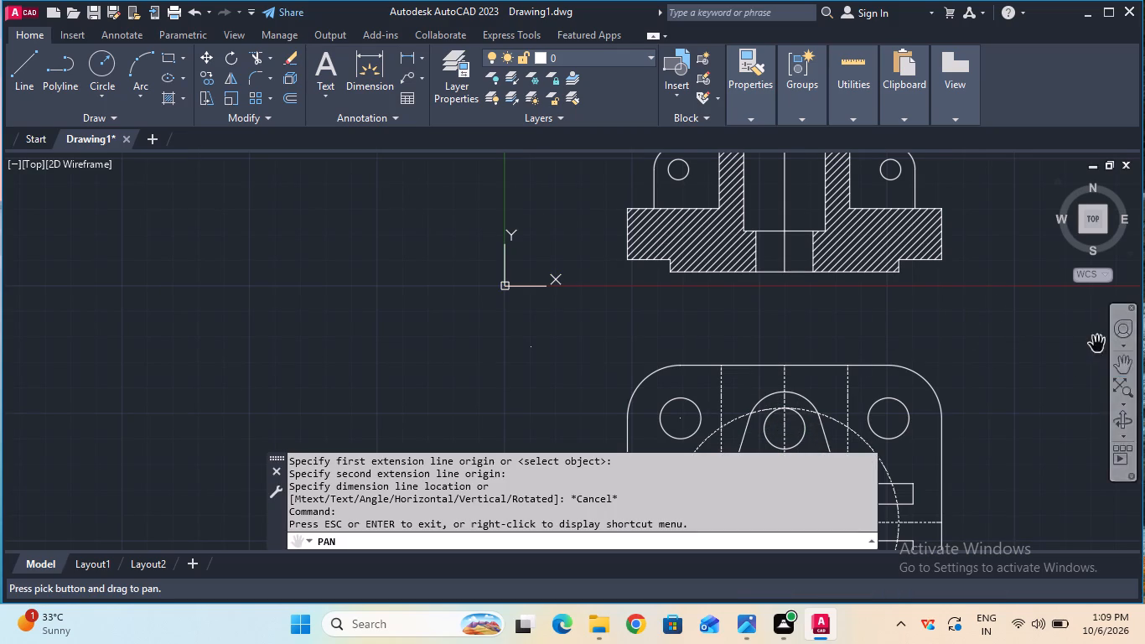
{"action": "left_click_drag", "start_coordinate": [953, 270], "coordinate": [951, 382]}
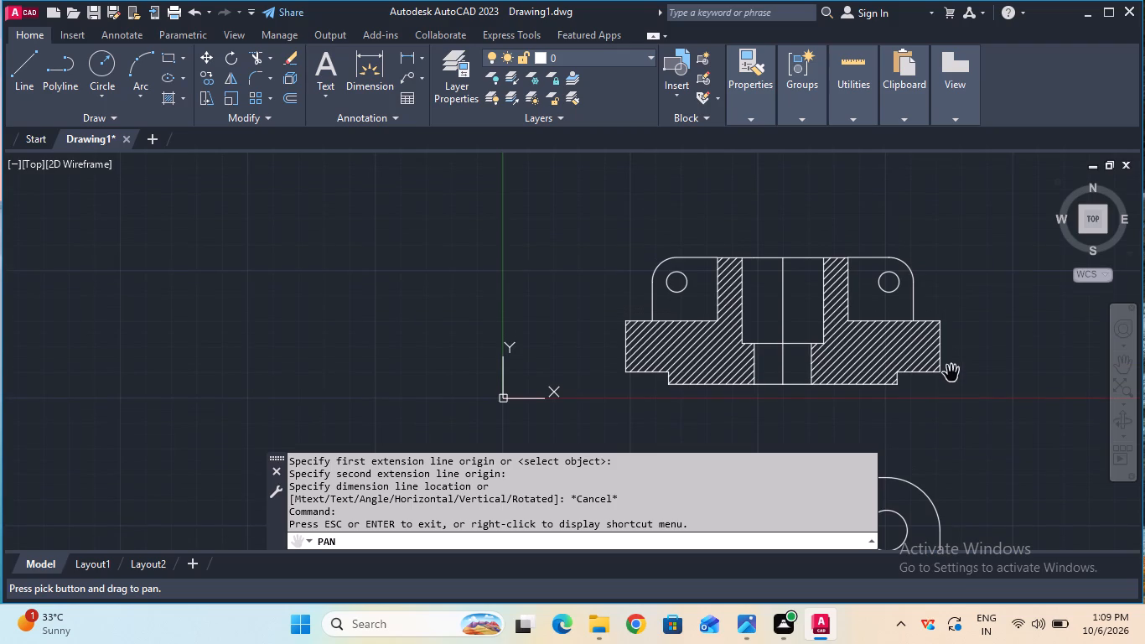
{"action": "key", "text": "Escape"}
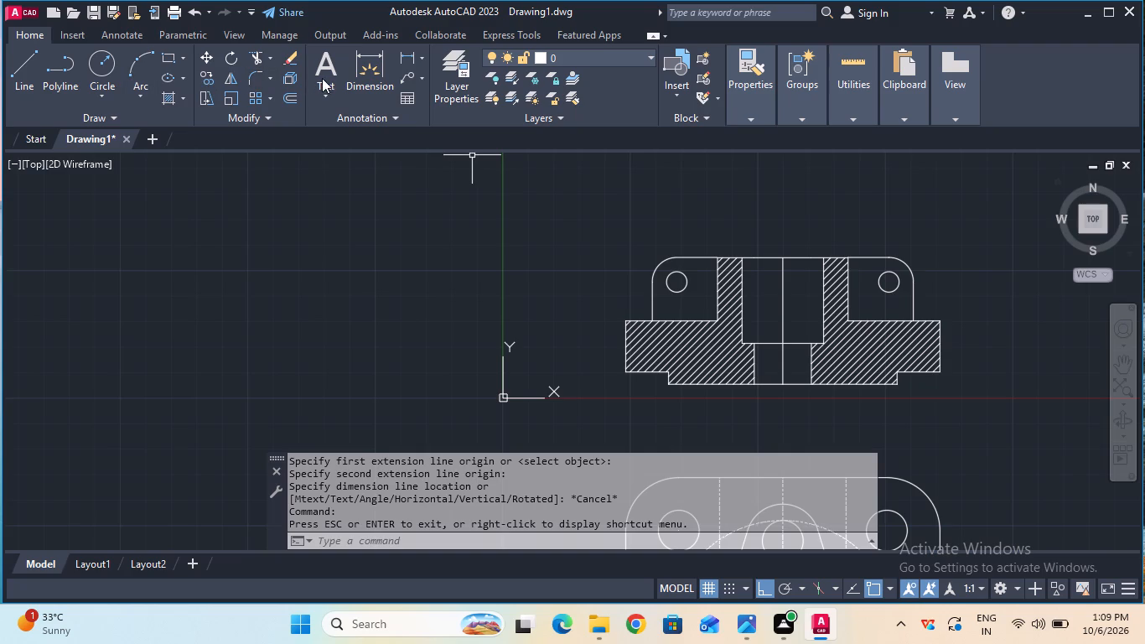
{"action": "left_click", "coordinate": [282, 96]}
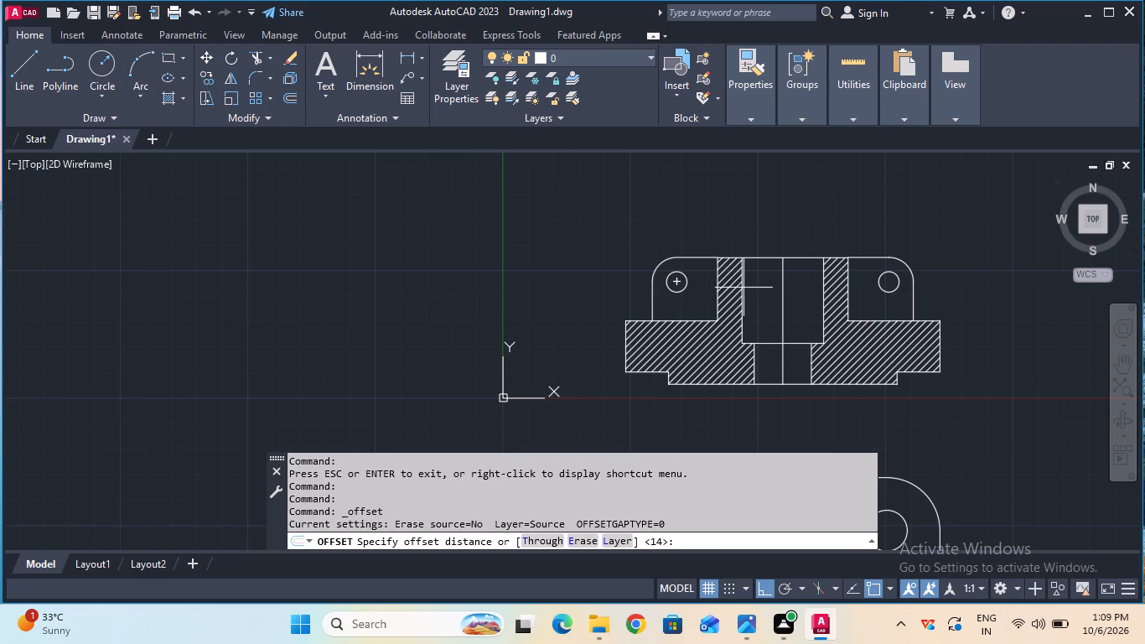
{"action": "left_click", "coordinate": [783, 323]}
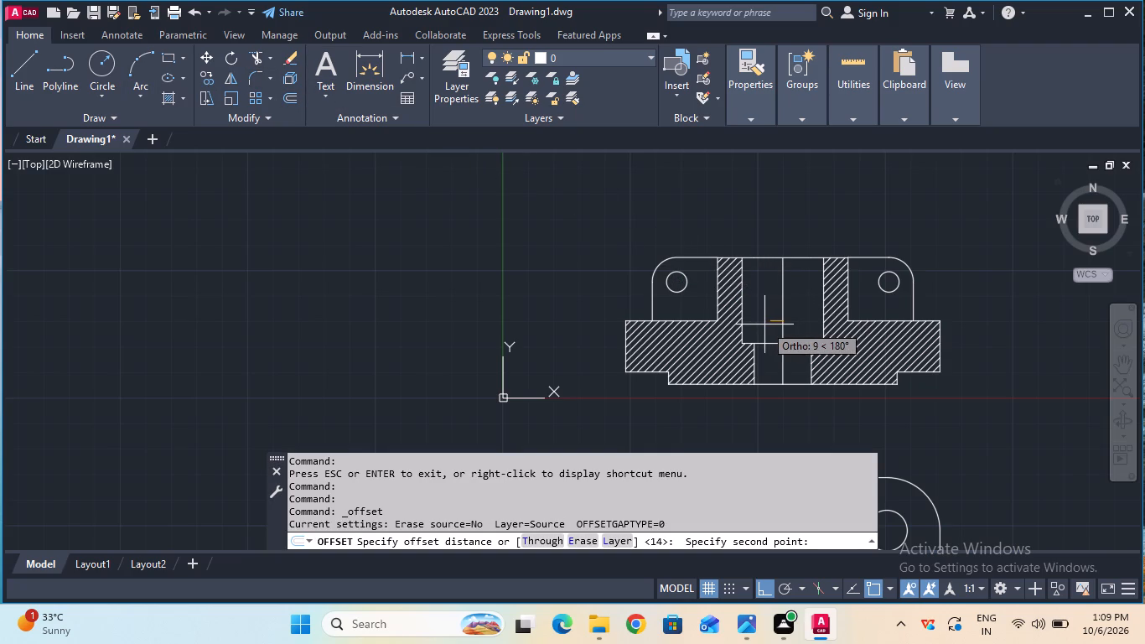
{"action": "type", "text": "10"}
{"action": "key", "text": "Return"}
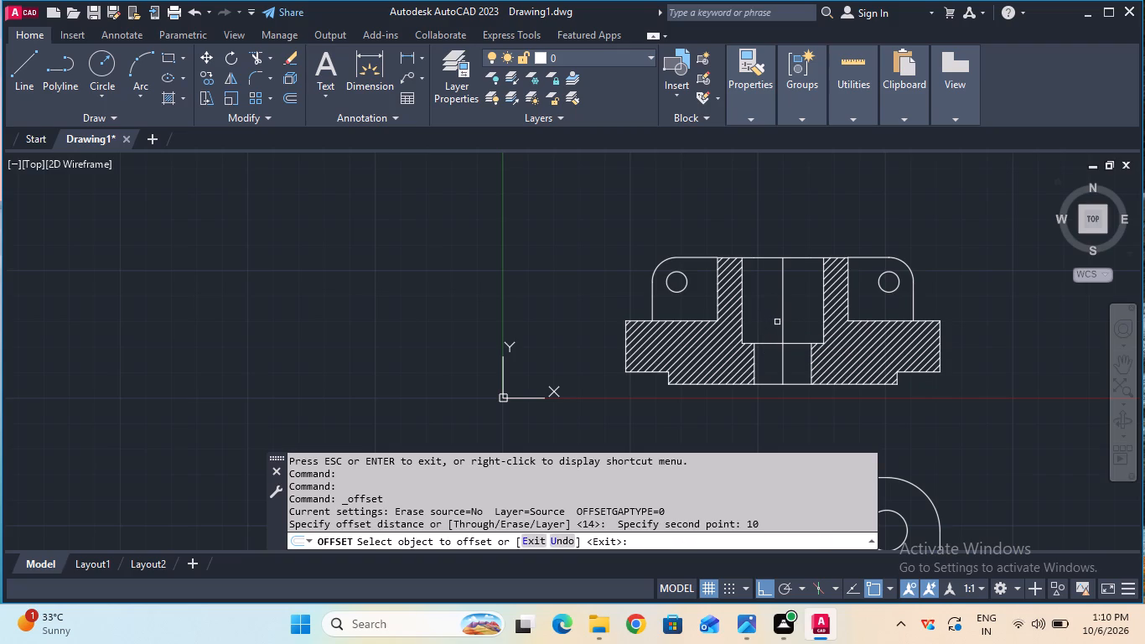
{"action": "left_click", "coordinate": [782, 321]}
{"action": "left_click", "coordinate": [774, 321]}
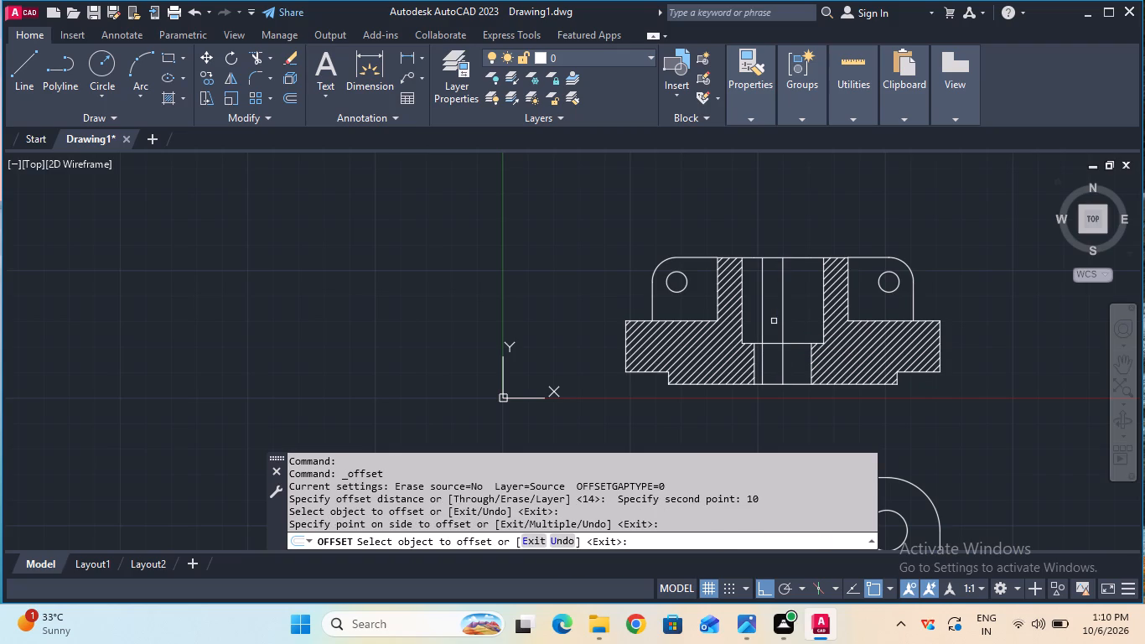
{"action": "left_click", "coordinate": [782, 319]}
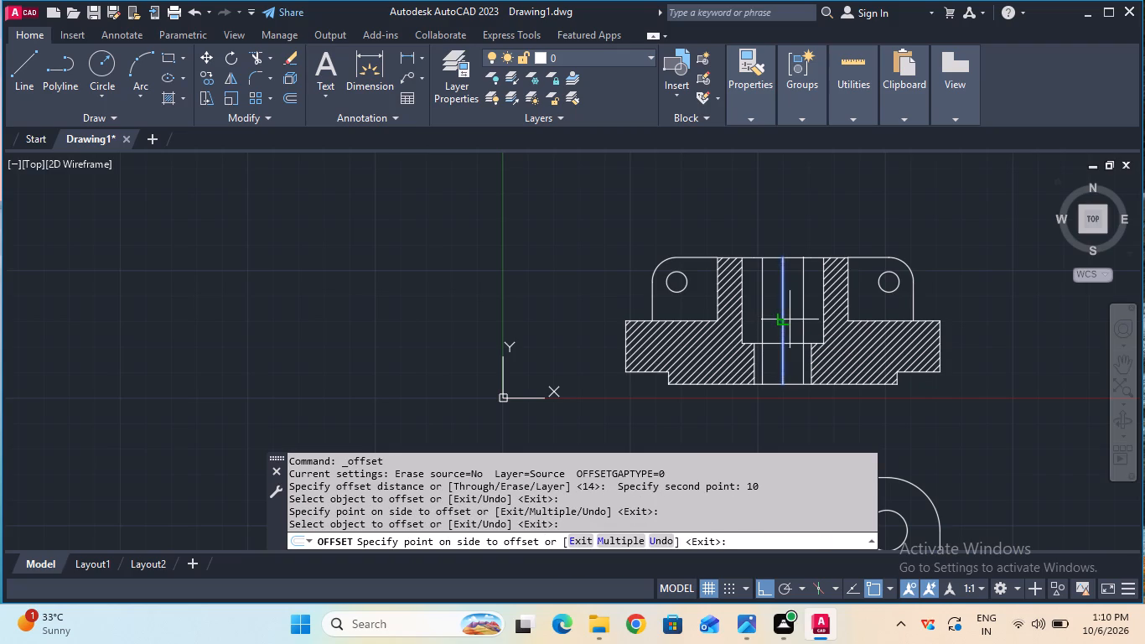
{"action": "left_click", "coordinate": [791, 319]}
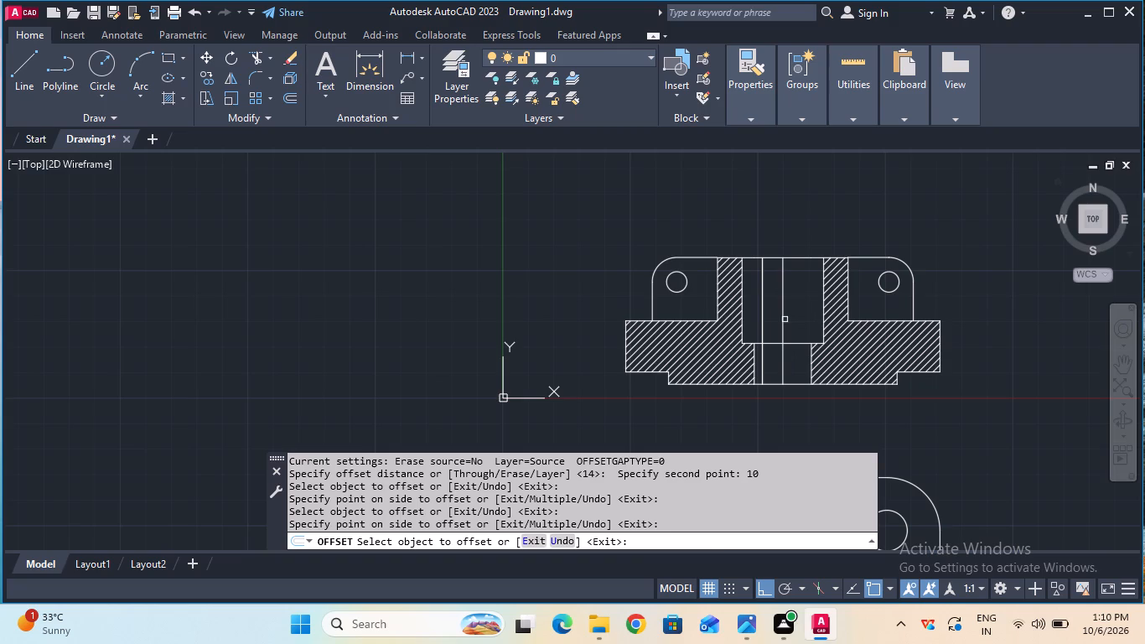
{"action": "left_click", "coordinate": [785, 319]}
{"action": "left_click", "coordinate": [799, 319]}
{"action": "scroll", "coordinate": [799, 319], "scroll_direction": "up", "scroll_amount": 2, "text": "ctrl"}
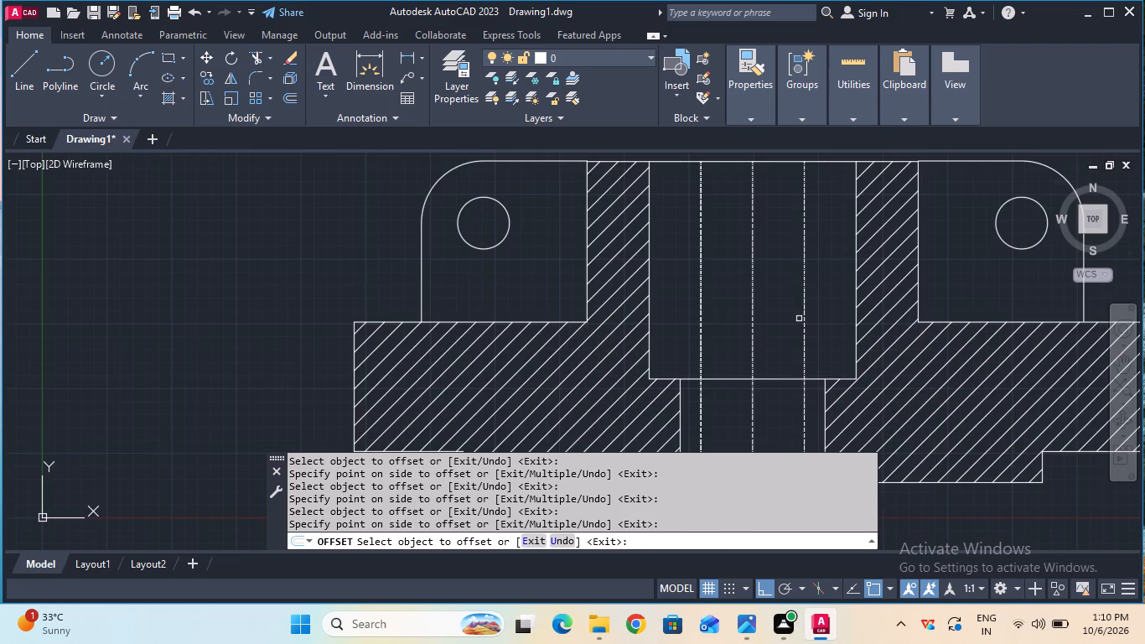
{"action": "key", "text": "Escape"}
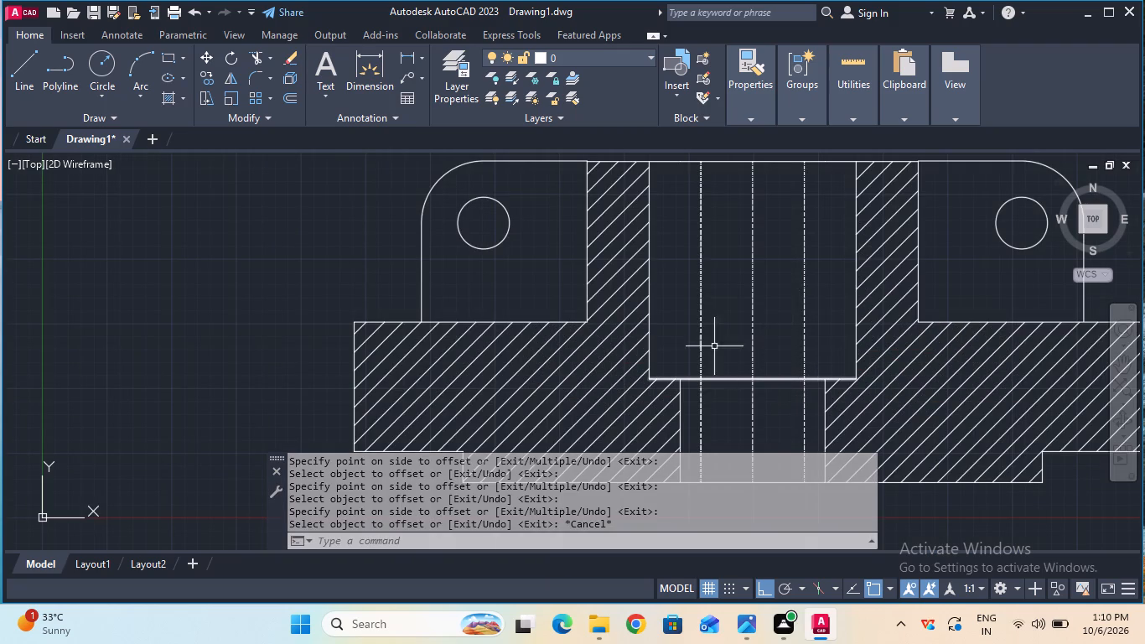
Measure the gaps between the offset lines and the lower bore's walls on both sides with trial linear dimensions.
{"action": "left_click", "coordinate": [407, 56]}
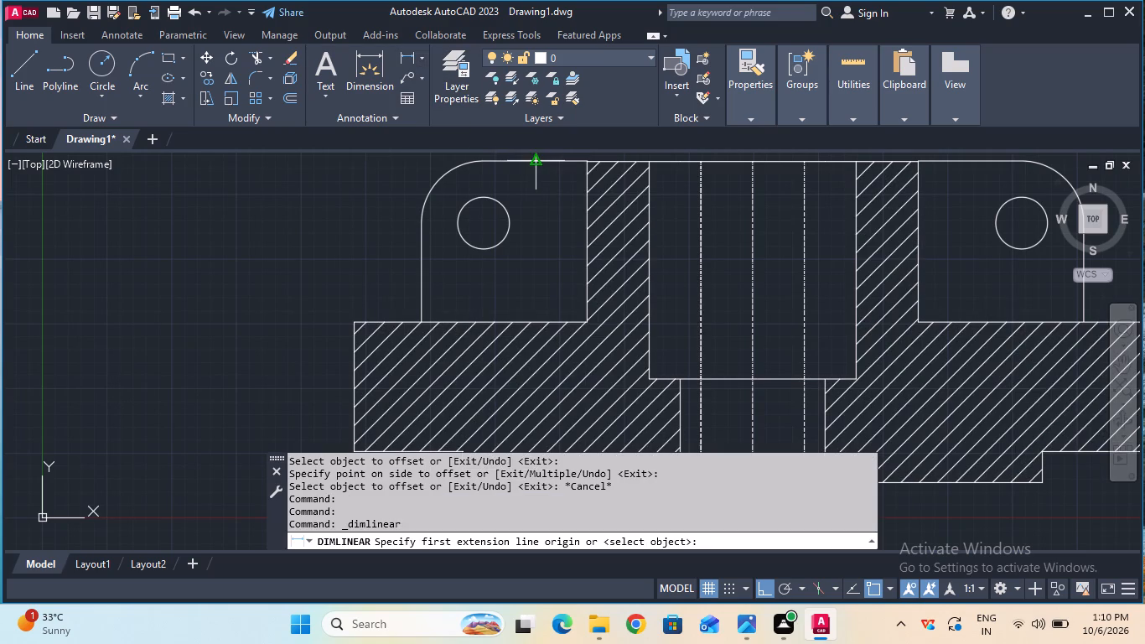
{"action": "left_click", "coordinate": [806, 377]}
{"action": "left_click", "coordinate": [824, 378]}
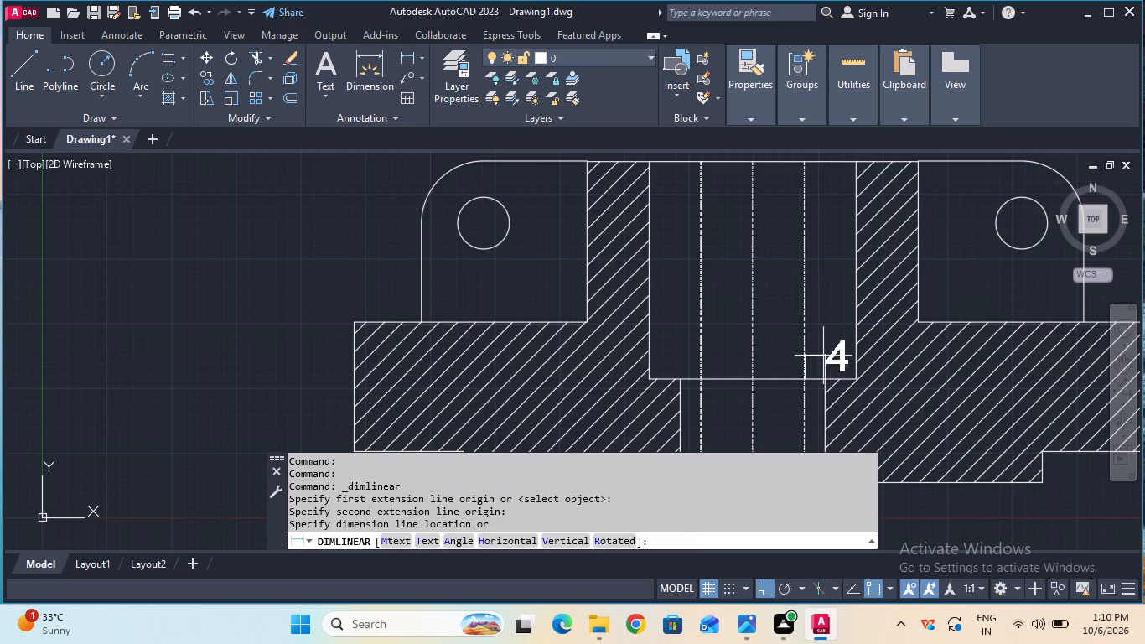
{"action": "key", "text": "Escape"}
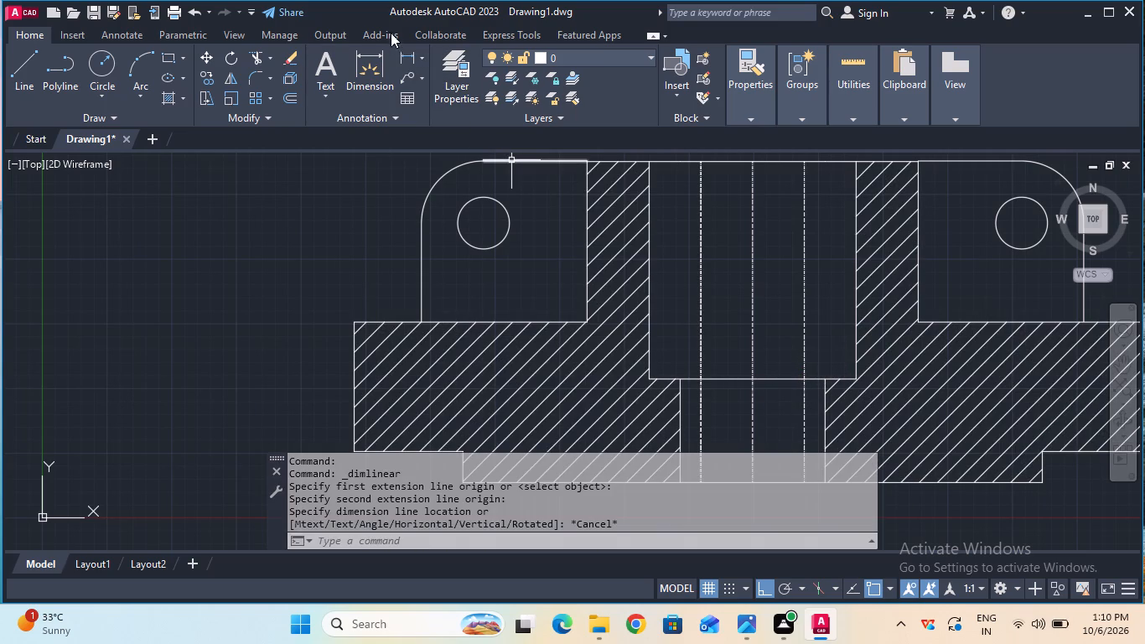
{"action": "left_click", "coordinate": [408, 59]}
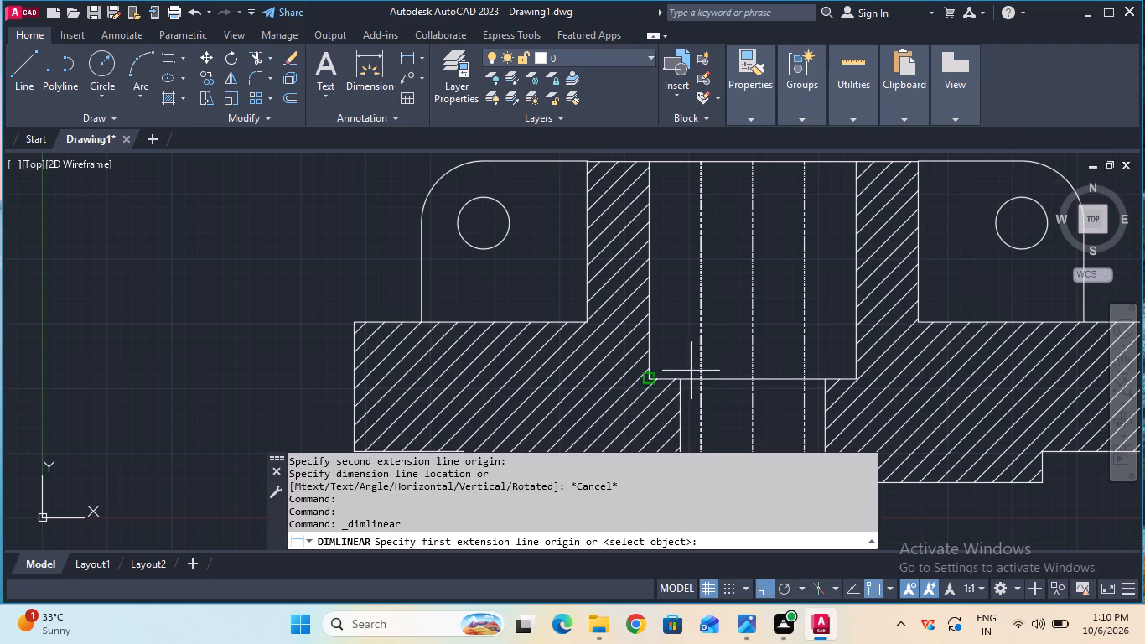
{"action": "left_click", "coordinate": [682, 379]}
{"action": "left_click", "coordinate": [700, 379]}
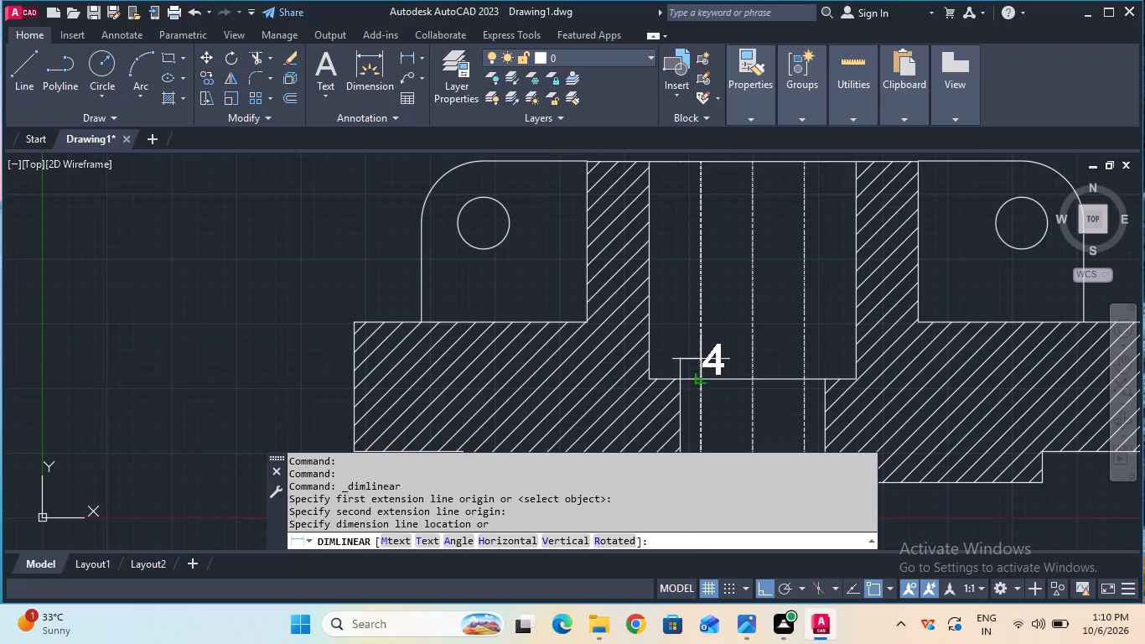
{"action": "key", "text": "Escape"}
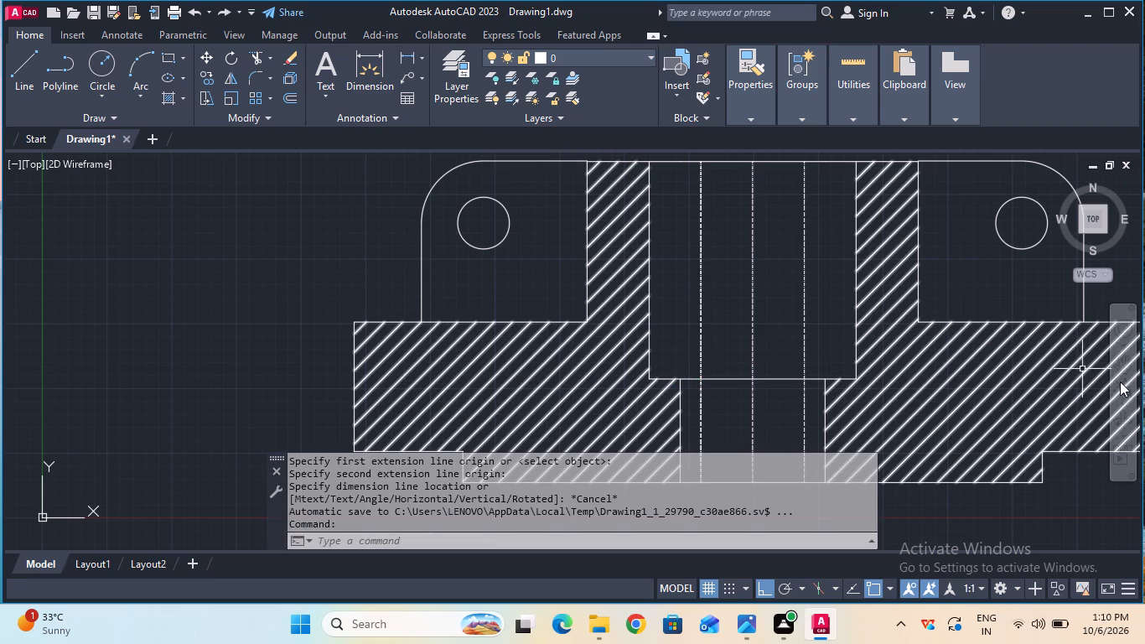
Trim the portions of both offset lines that run below the bore's step into the narrower lower bore.
{"action": "left_click", "coordinate": [1129, 371]}
{"action": "left_click_drag", "start_coordinate": [1042, 474], "coordinate": [1021, 315]}
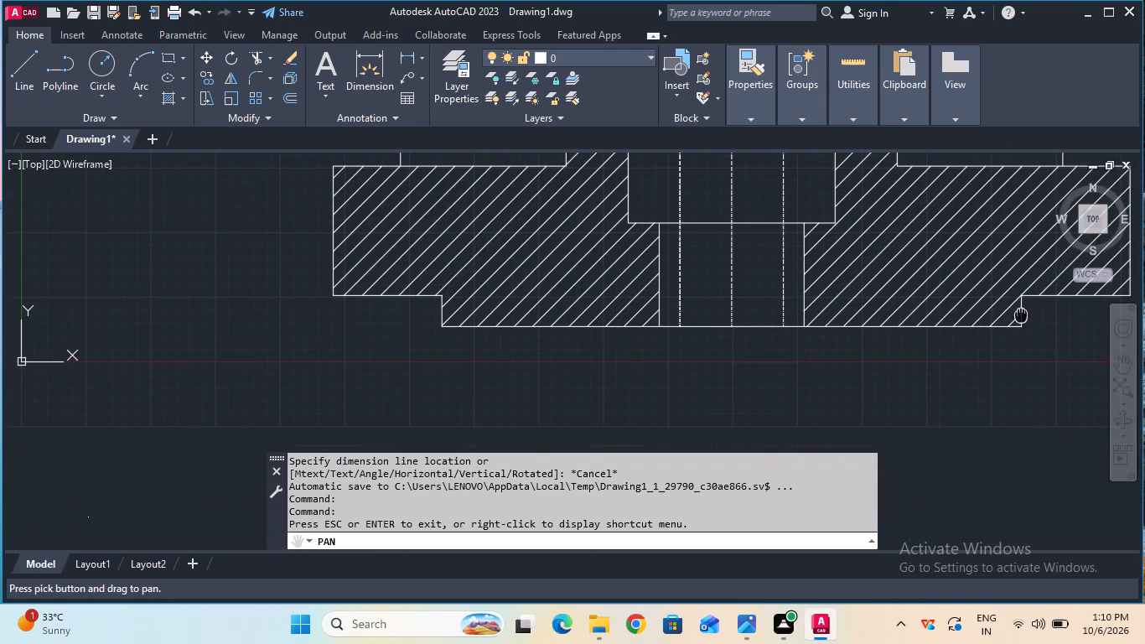
{"action": "left_click_drag", "start_coordinate": [1021, 315], "coordinate": [987, 507]}
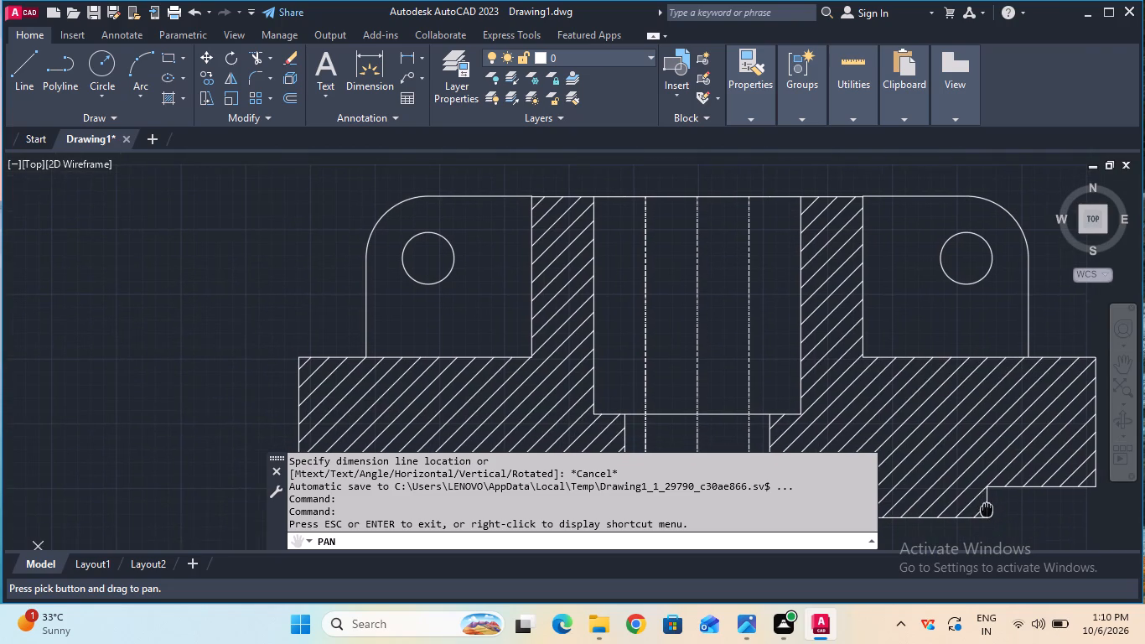
{"action": "left_click_drag", "start_coordinate": [987, 507], "coordinate": [987, 506]}
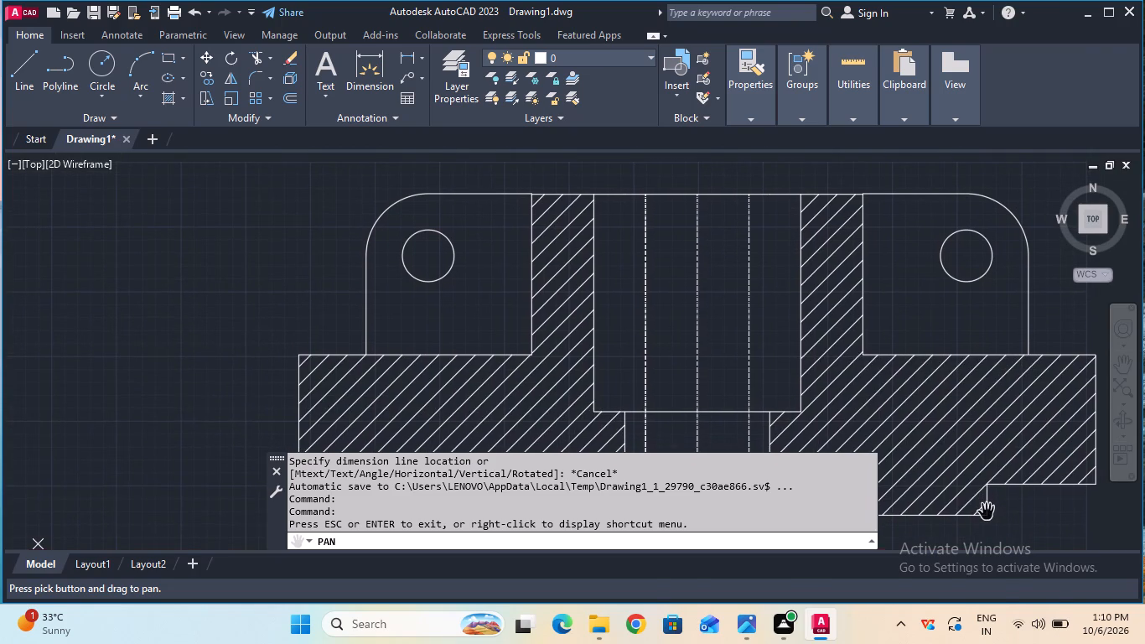
{"action": "key", "text": "Escape"}
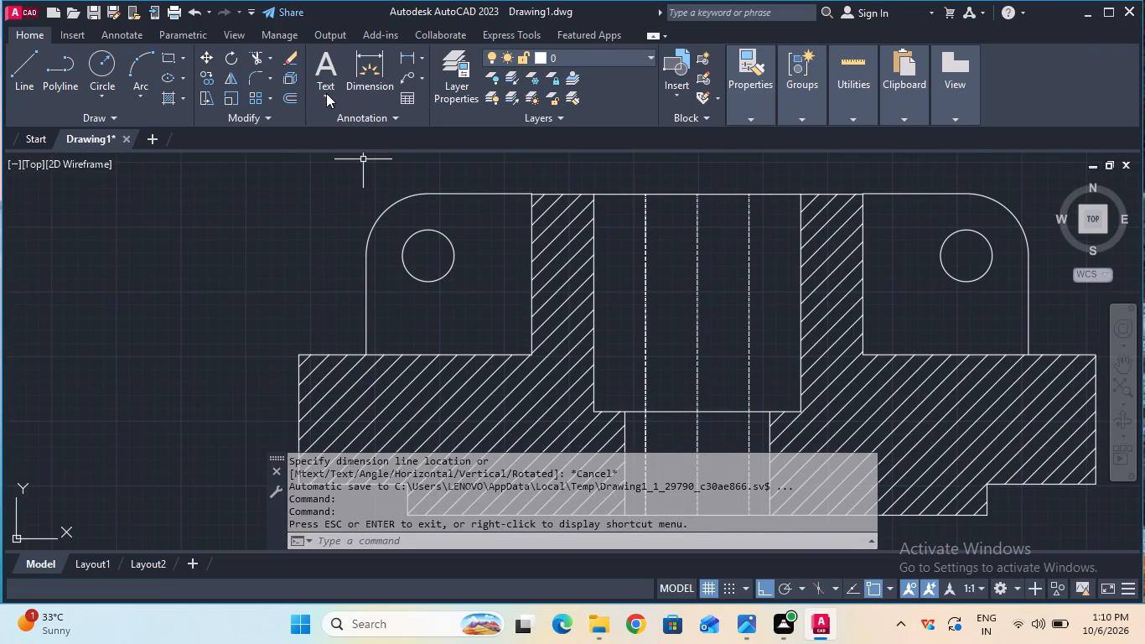
{"action": "left_click", "coordinate": [258, 60]}
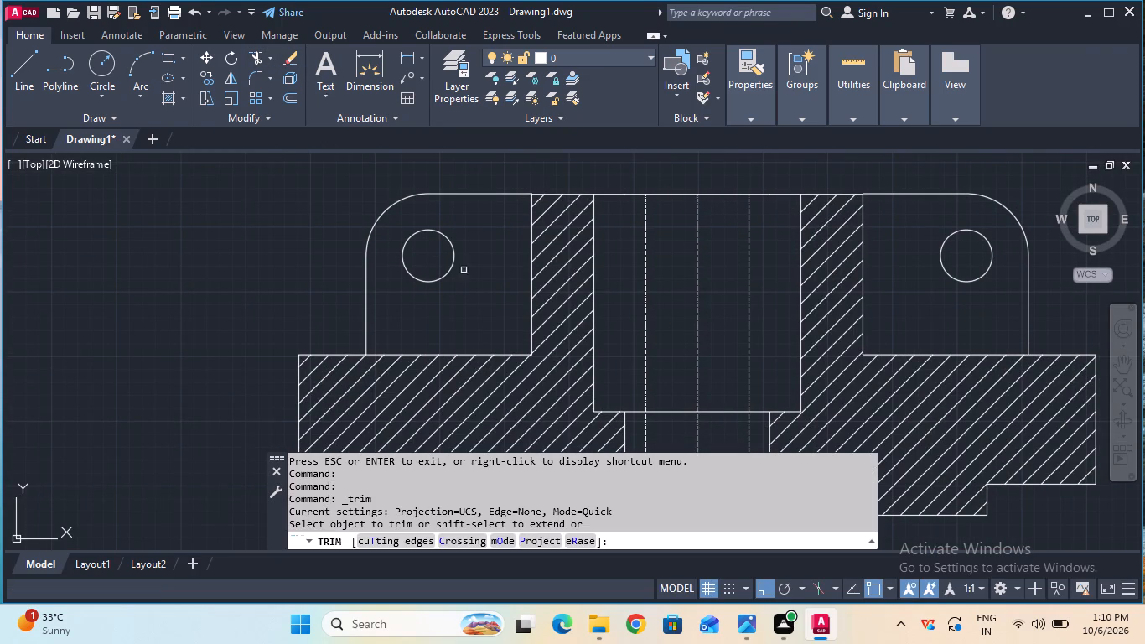
{"action": "left_click", "coordinate": [648, 442]}
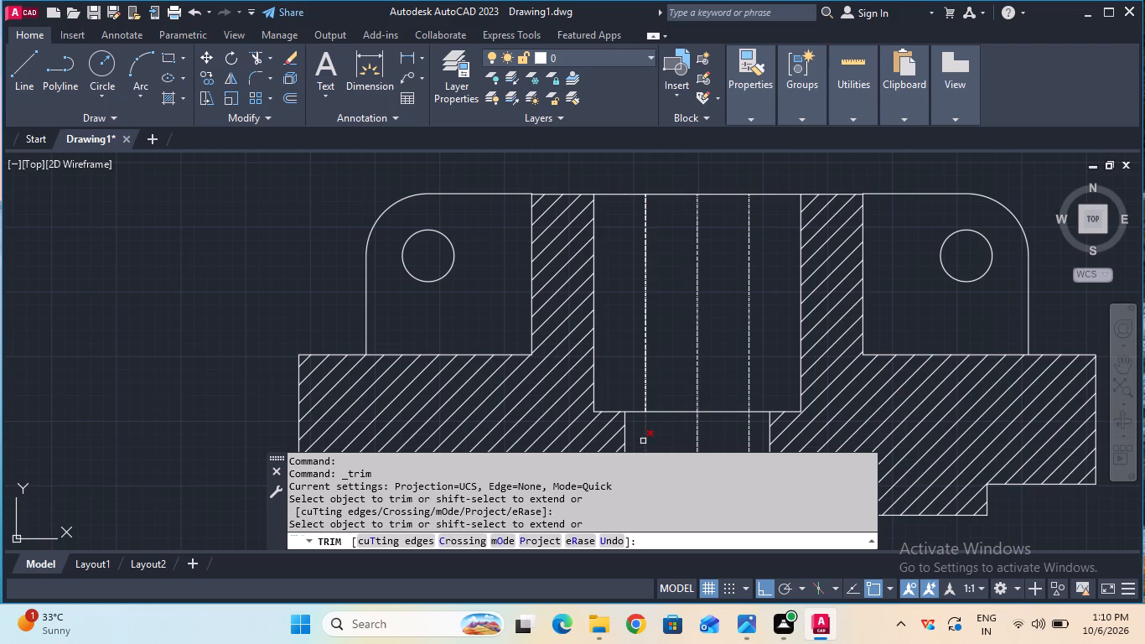
{"action": "left_click", "coordinate": [643, 441]}
{"action": "left_click", "coordinate": [647, 439]}
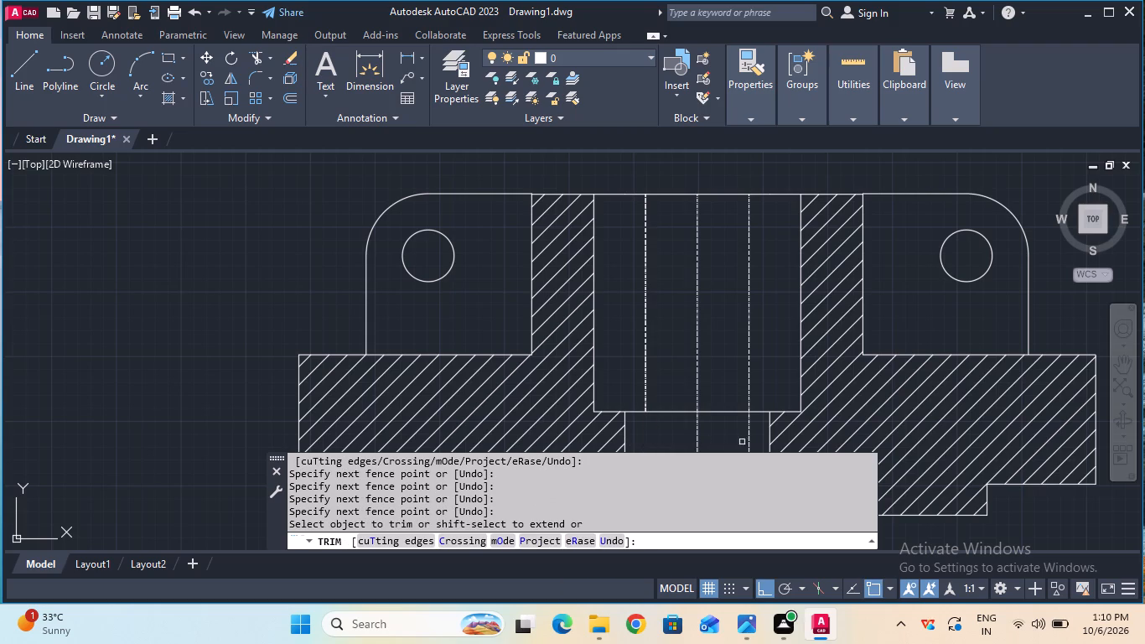
{"action": "double_click", "coordinate": [750, 442]}
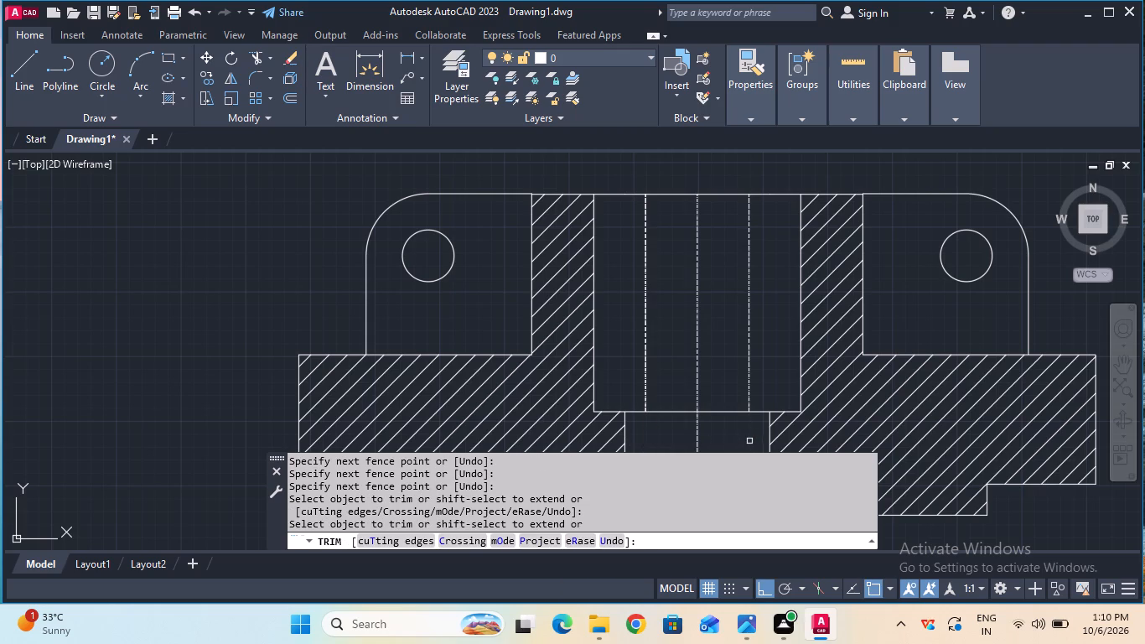
{"action": "key", "text": "Escape"}
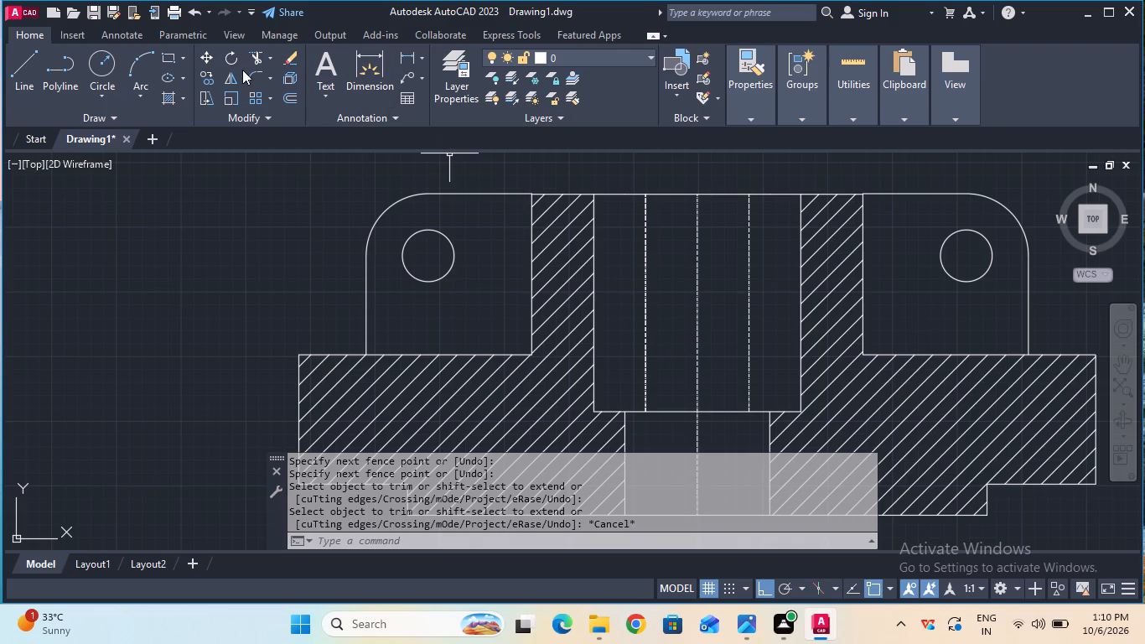
Erase the offset lines on both sides of the vertical centre line in the section view's upper bore.
{"action": "left_click", "coordinate": [645, 278]}
{"action": "key", "text": "Delete"}
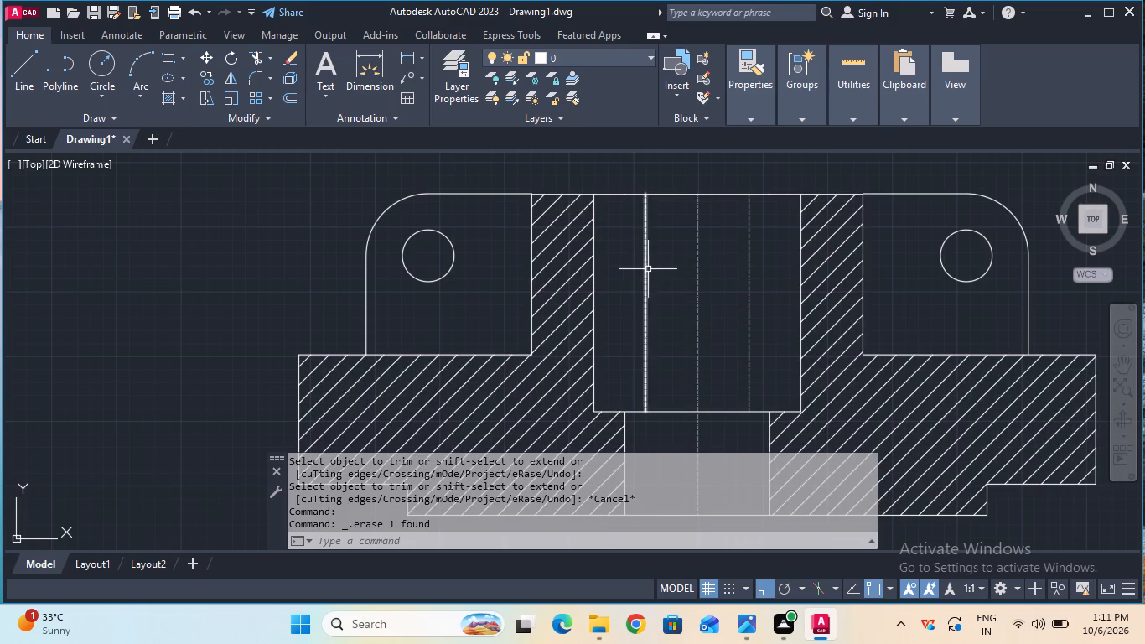
{"action": "left_click", "coordinate": [645, 269]}
{"action": "key", "text": "Delete"}
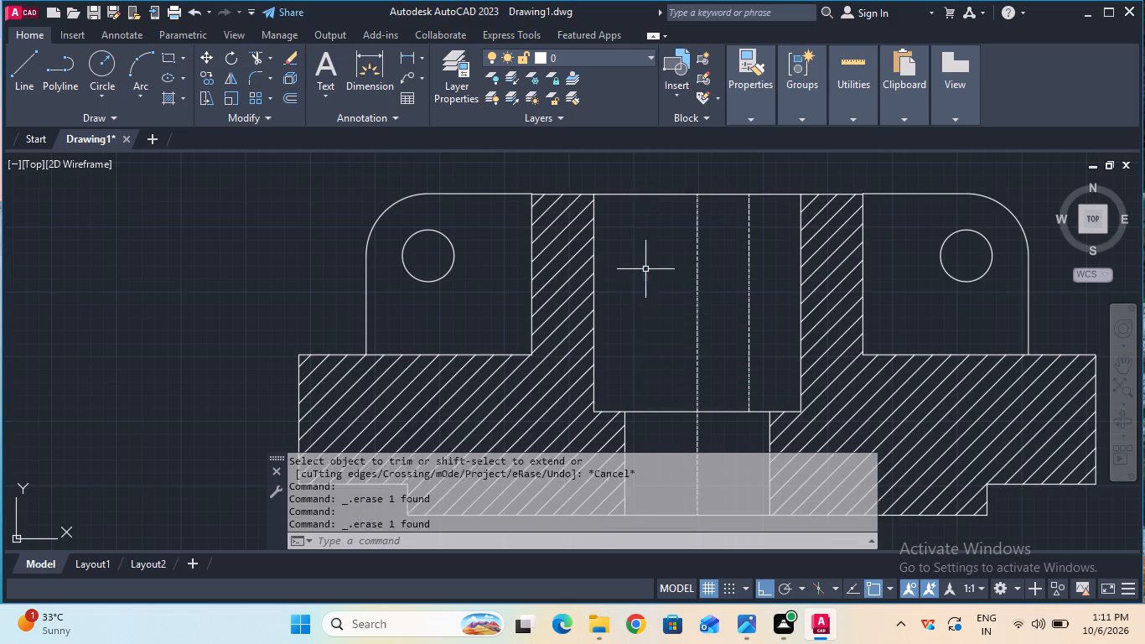
{"action": "left_click", "coordinate": [749, 288]}
{"action": "key", "text": "Delete"}
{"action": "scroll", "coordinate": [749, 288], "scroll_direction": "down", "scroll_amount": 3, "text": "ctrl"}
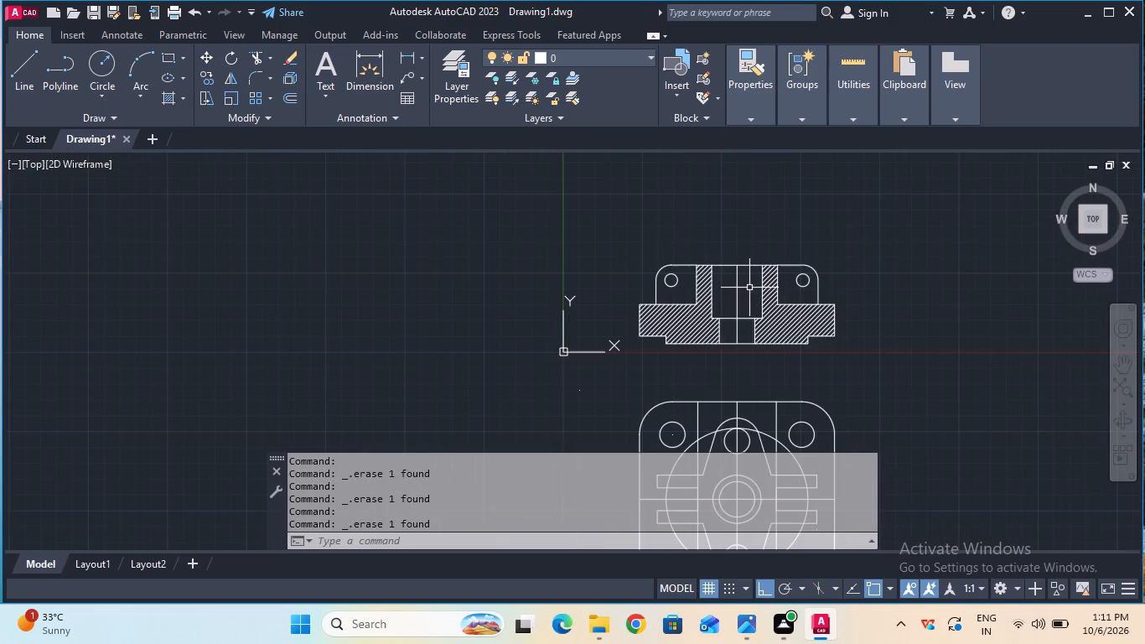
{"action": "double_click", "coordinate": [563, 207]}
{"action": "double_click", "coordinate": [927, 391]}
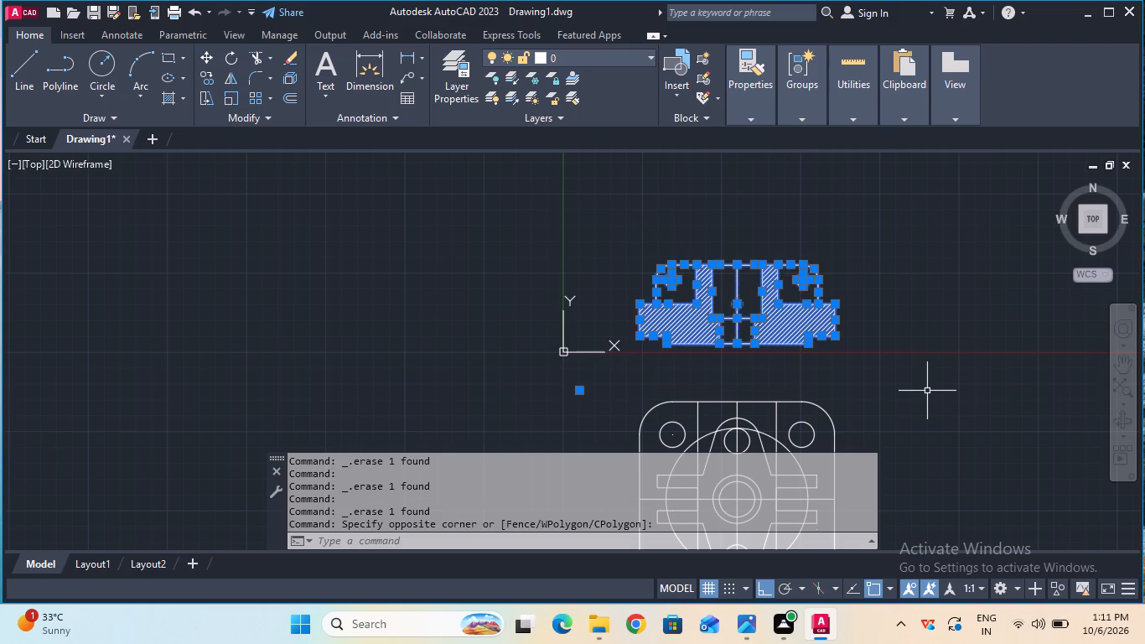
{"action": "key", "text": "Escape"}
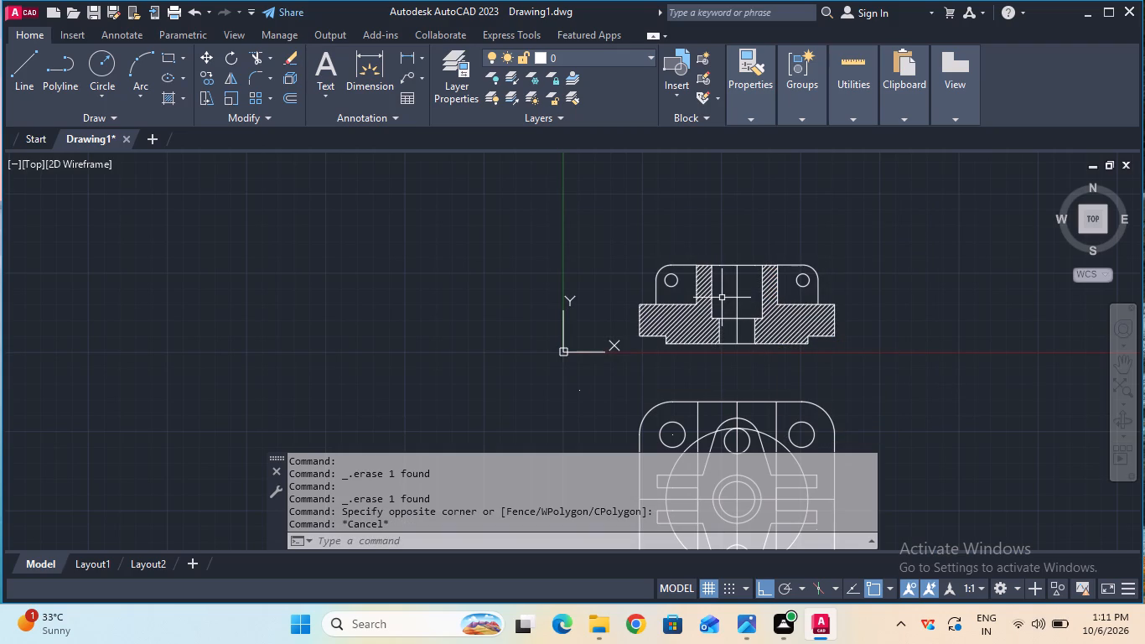
Draw a horizontal CENTER linetype line from the left boss wall's base corner to the bore's right wall, level with the flange top.
{"action": "scroll", "coordinate": [722, 298], "scroll_direction": "up", "scroll_amount": 2, "text": "ctrl"}
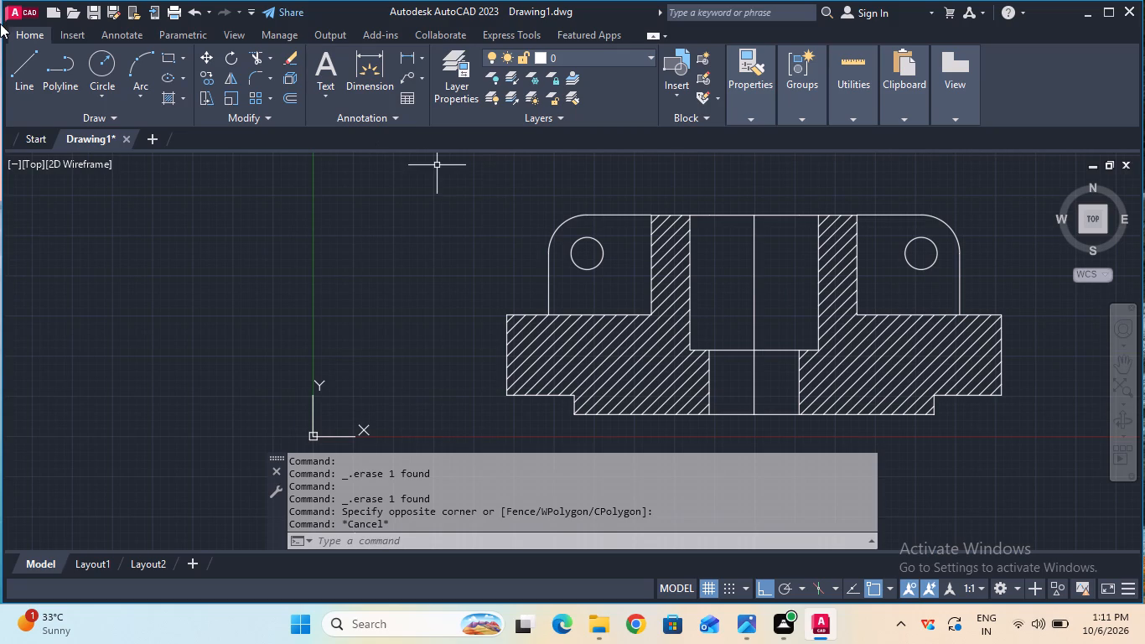
{"action": "double_click", "coordinate": [23, 66]}
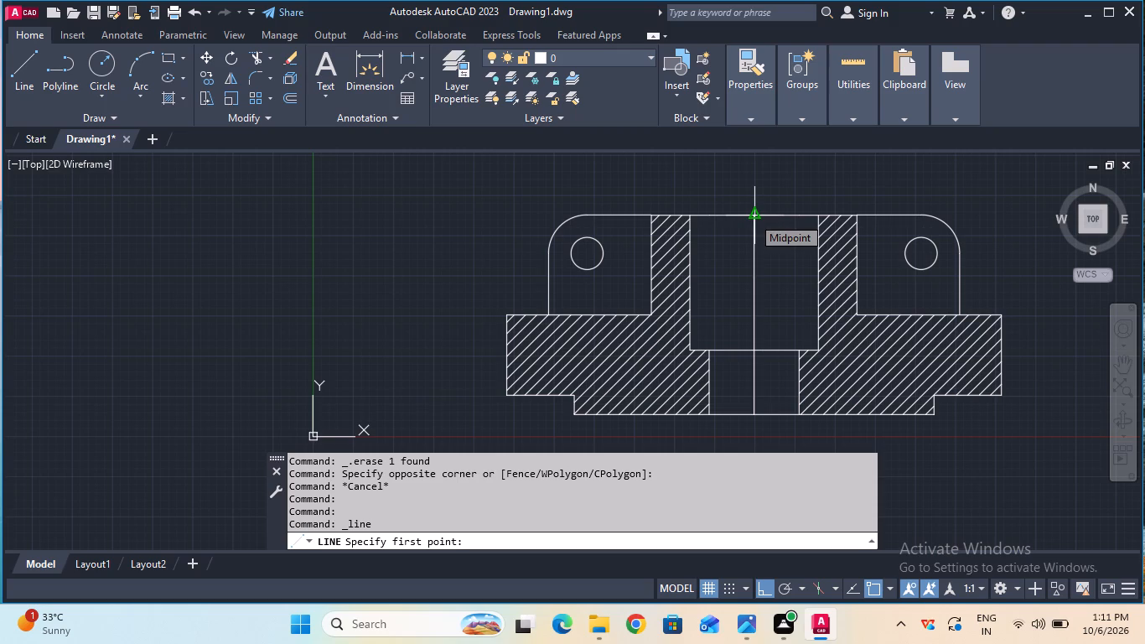
{"action": "key", "text": "Escape"}
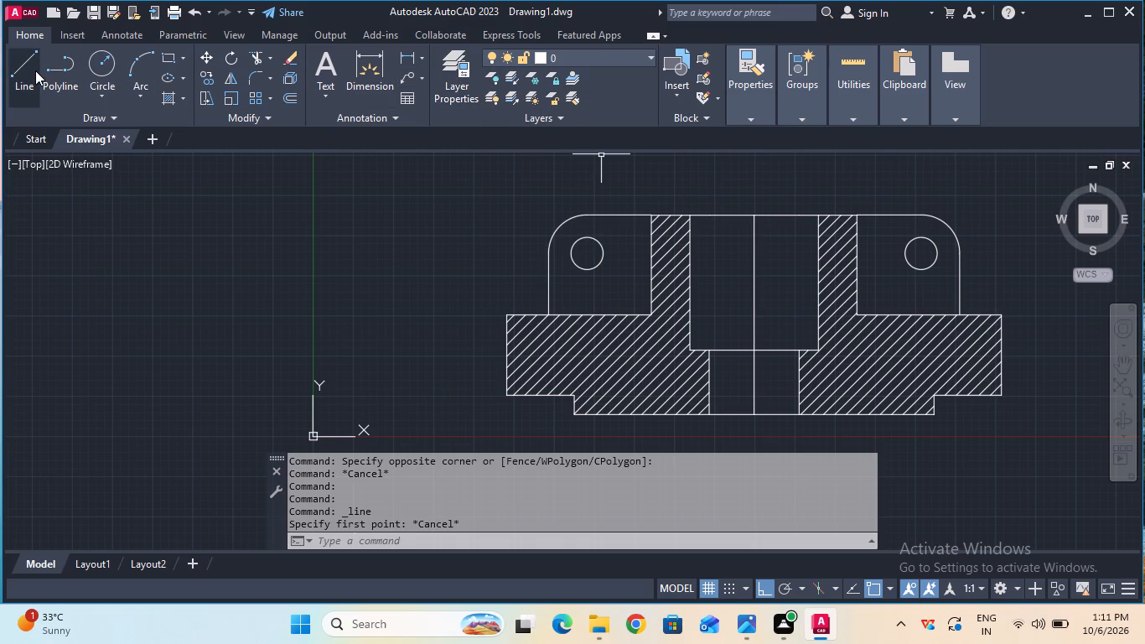
{"action": "left_click", "coordinate": [758, 117]}
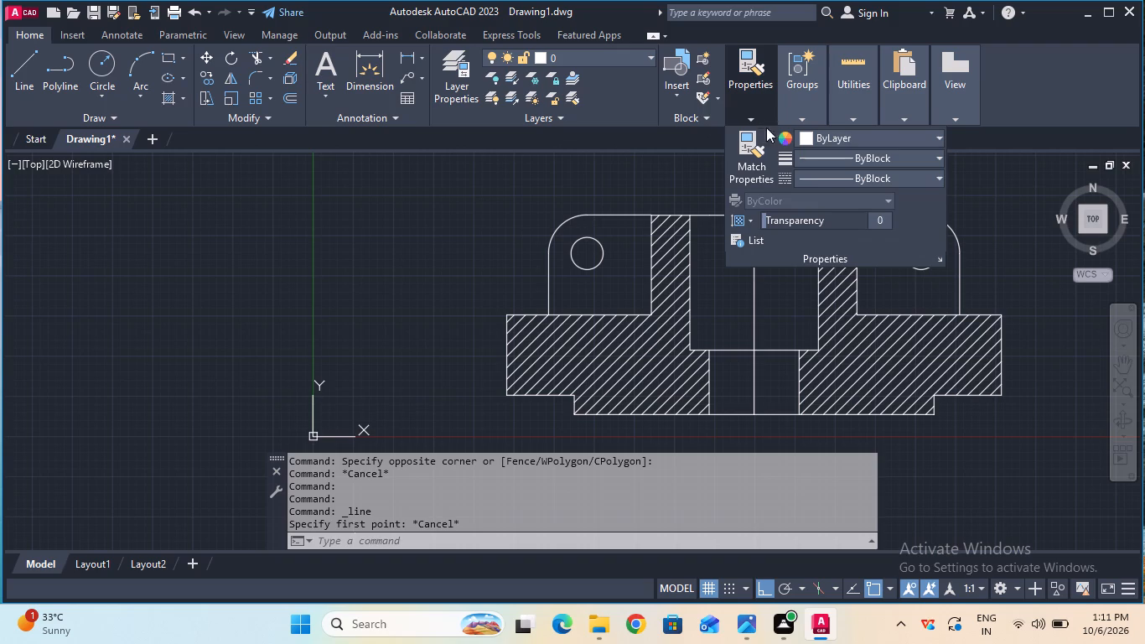
{"action": "left_click", "coordinate": [821, 182]}
{"action": "left_click", "coordinate": [836, 231]}
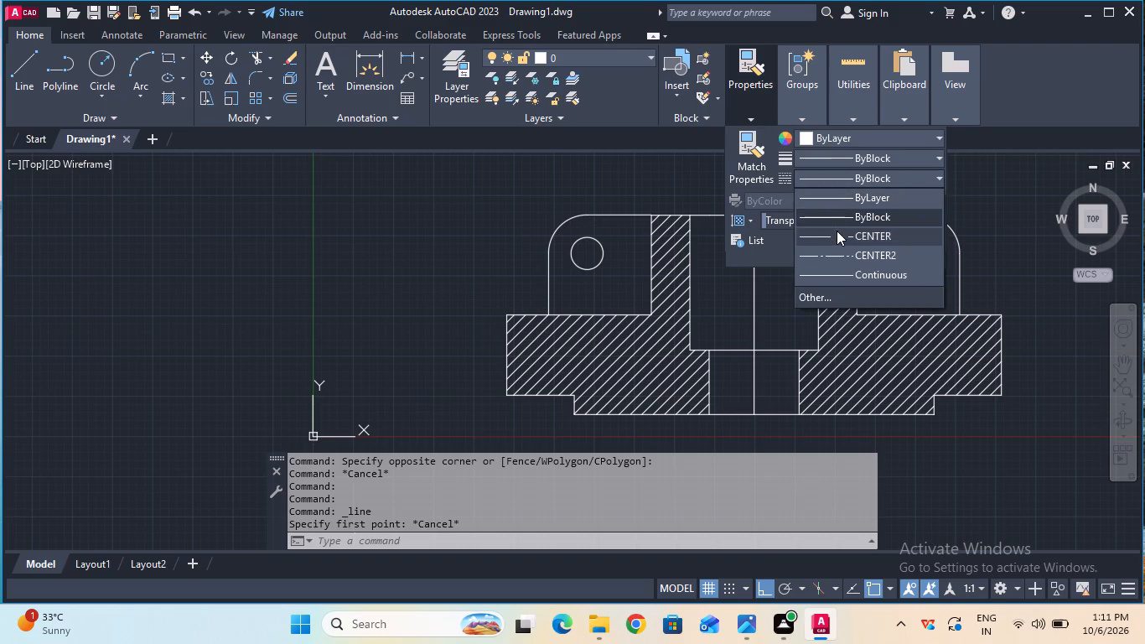
{"action": "left_click", "coordinate": [28, 66]}
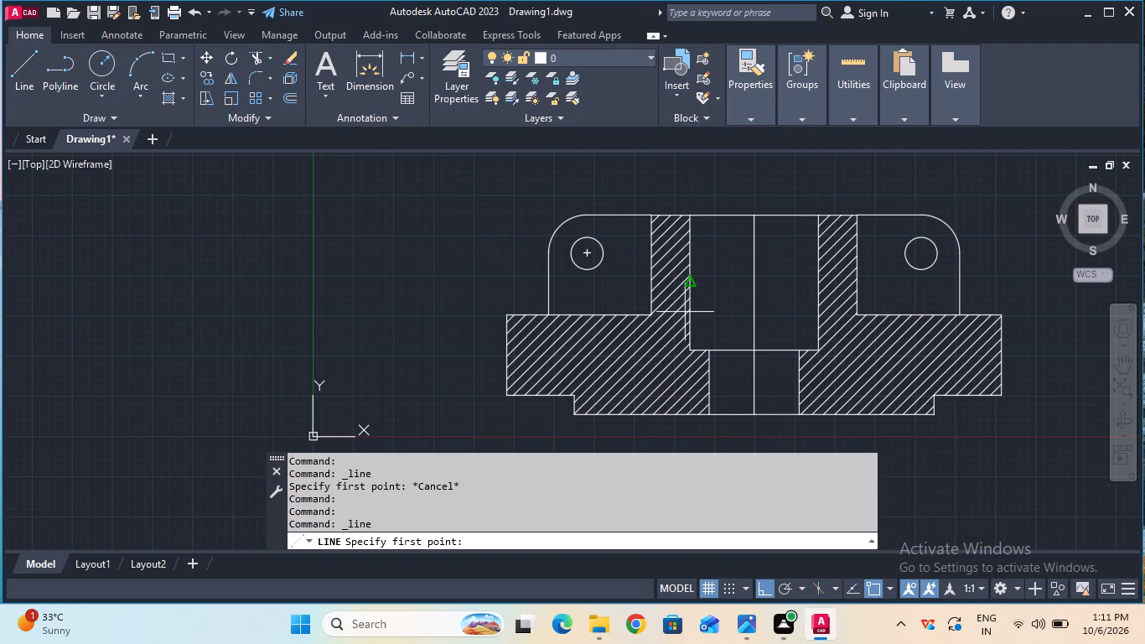
{"action": "left_click", "coordinate": [656, 314]}
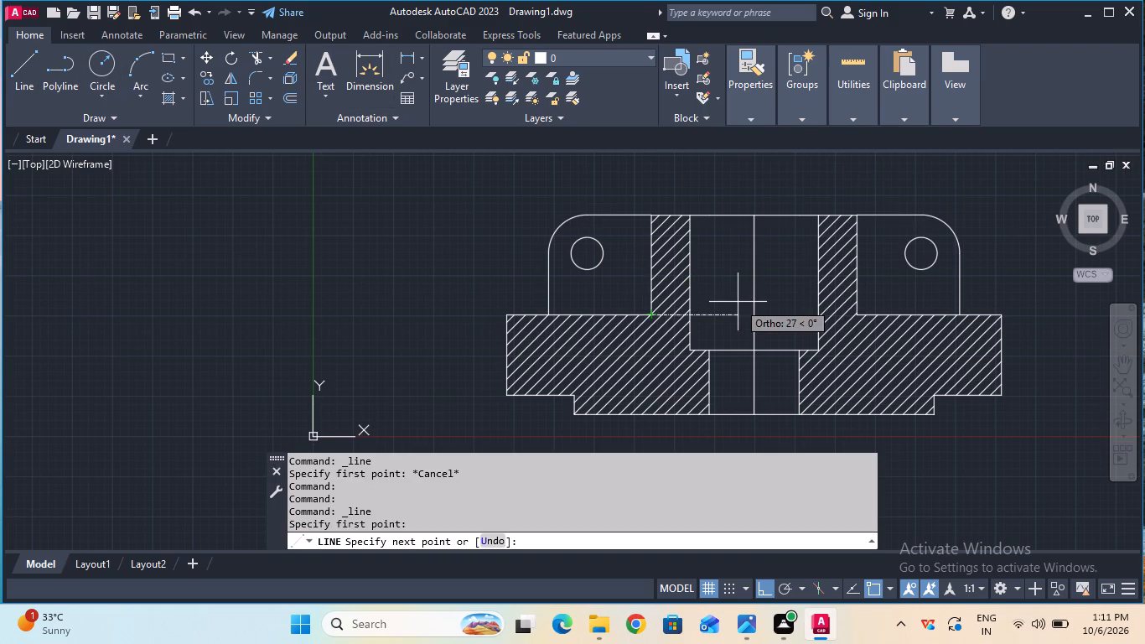
{"action": "left_click", "coordinate": [811, 314]}
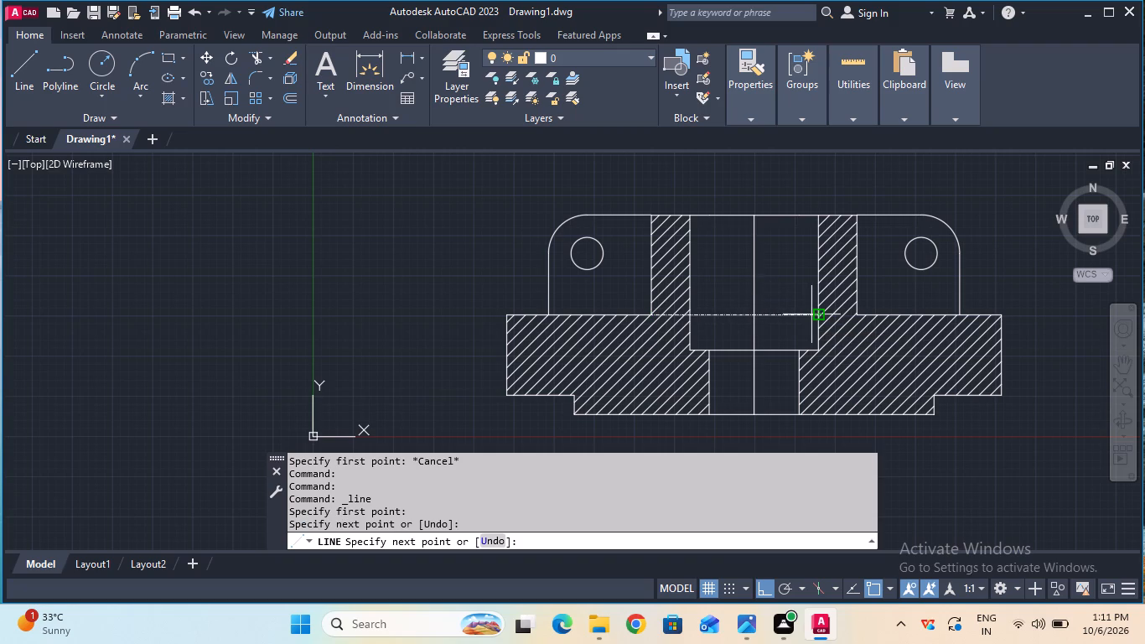
{"action": "key", "text": "Escape"}
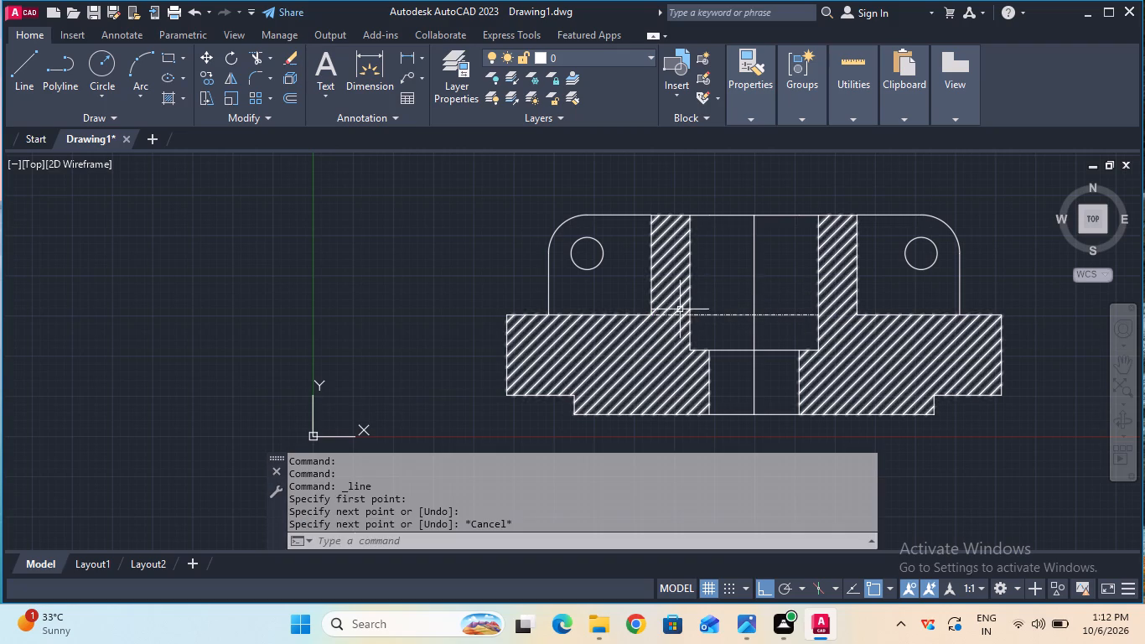
Trim the part of the horizontal line that crosses the hatched left boss wall.
{"action": "left_click", "coordinate": [256, 58]}
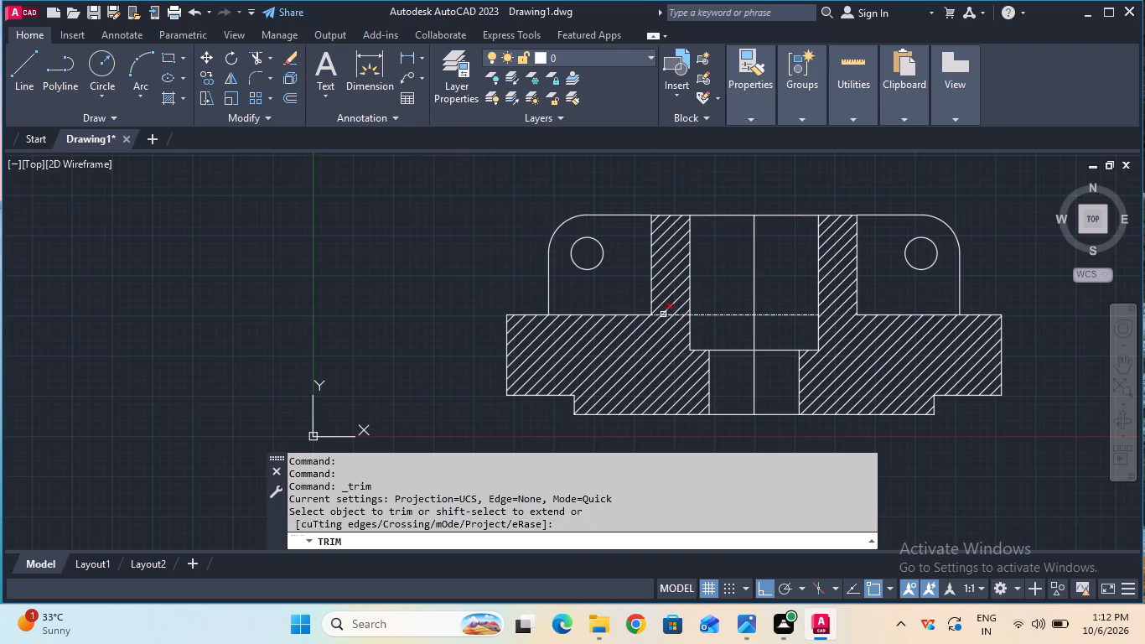
{"action": "left_click", "coordinate": [664, 315]}
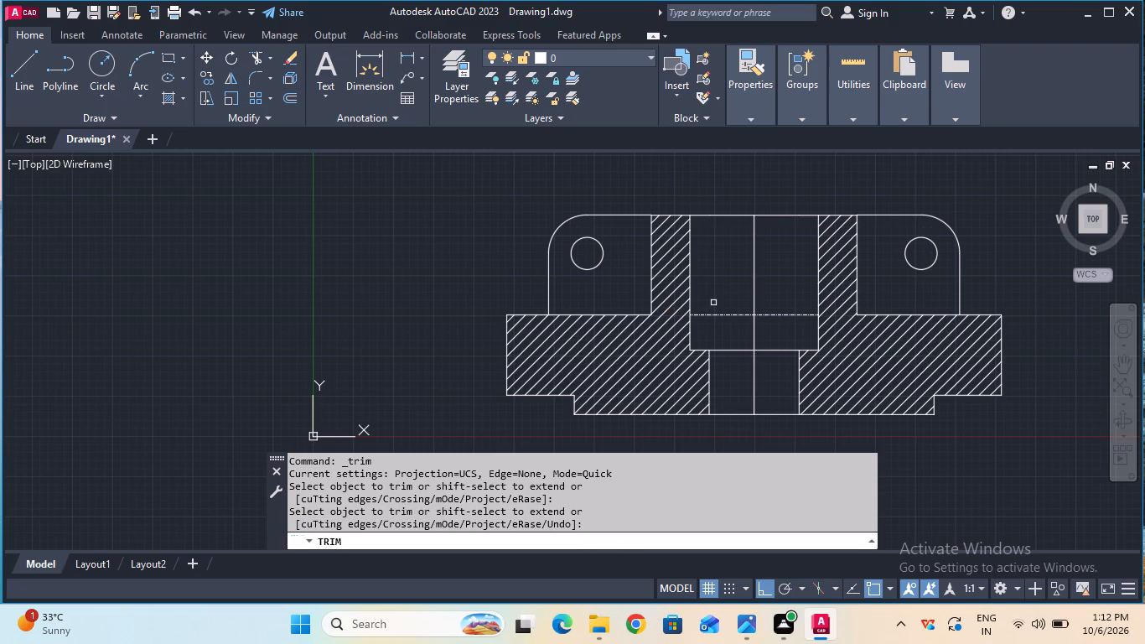
{"action": "key", "text": "Escape"}
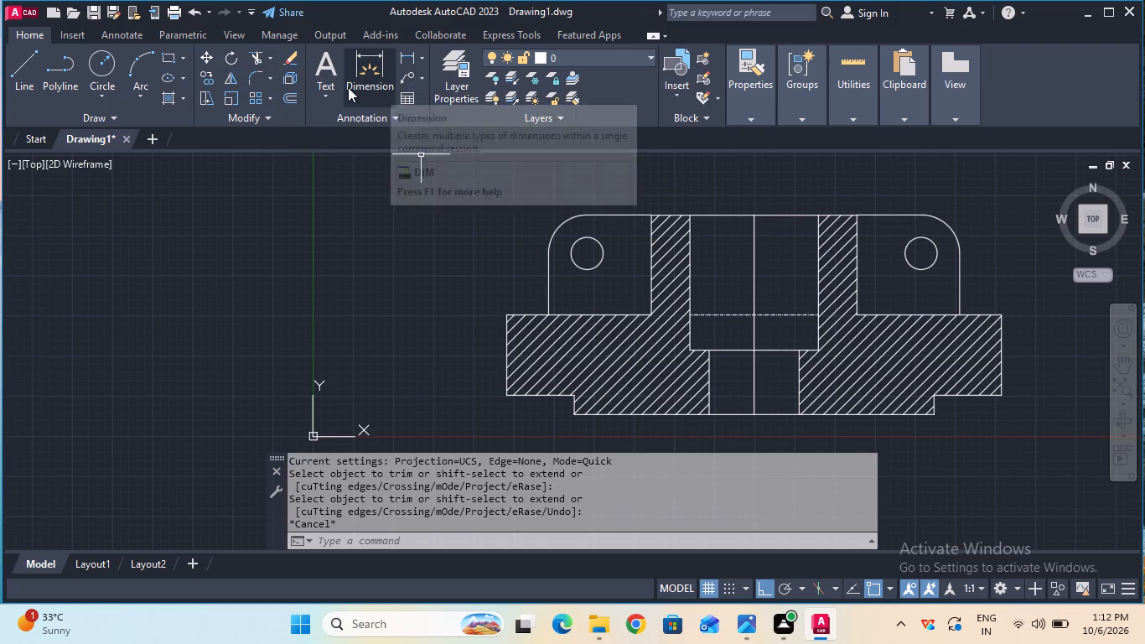
Offset the horizontal CENTER line in the bore 5 mm upward.
{"action": "double_click", "coordinate": [292, 94]}
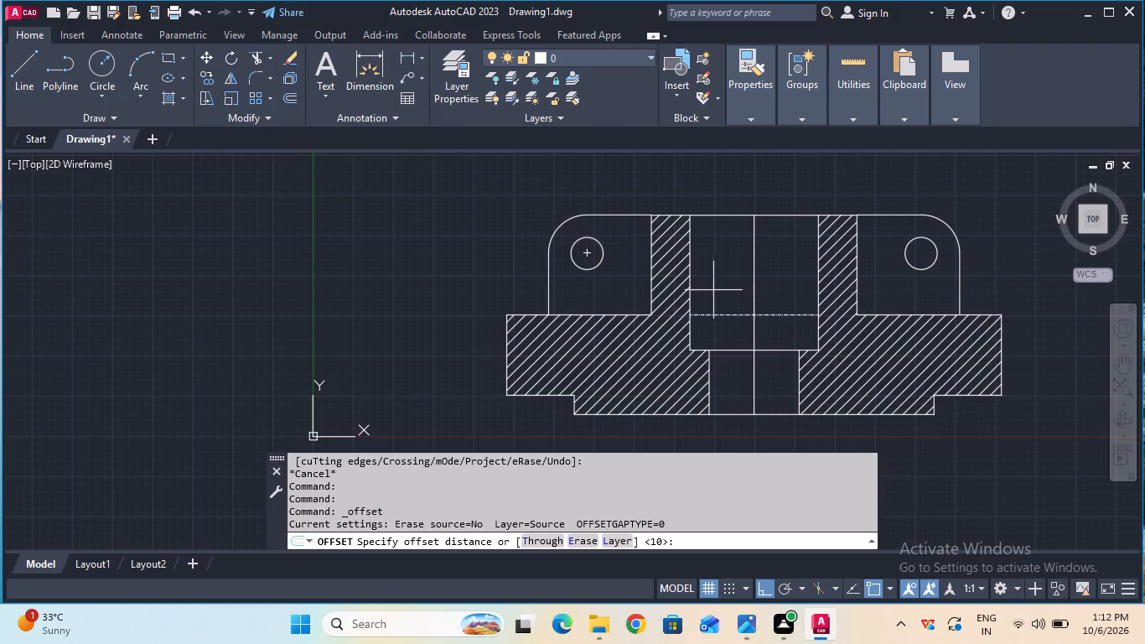
{"action": "left_click", "coordinate": [754, 315]}
{"action": "key", "text": "5"}
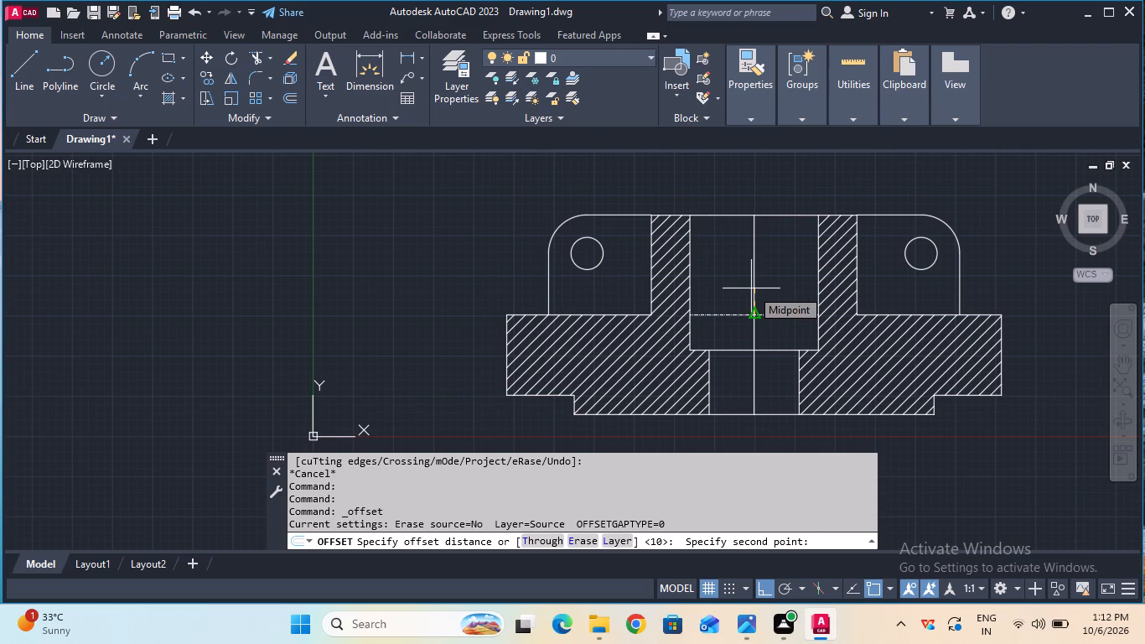
{"action": "key", "text": "Return"}
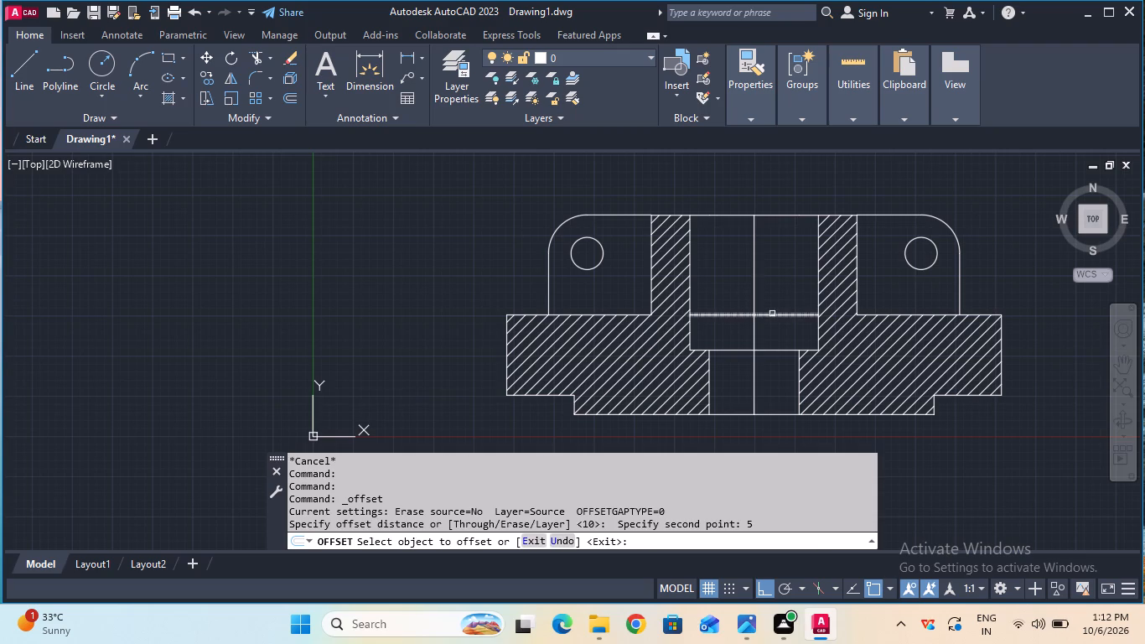
{"action": "left_click", "coordinate": [773, 312]}
{"action": "left_click", "coordinate": [773, 315]}
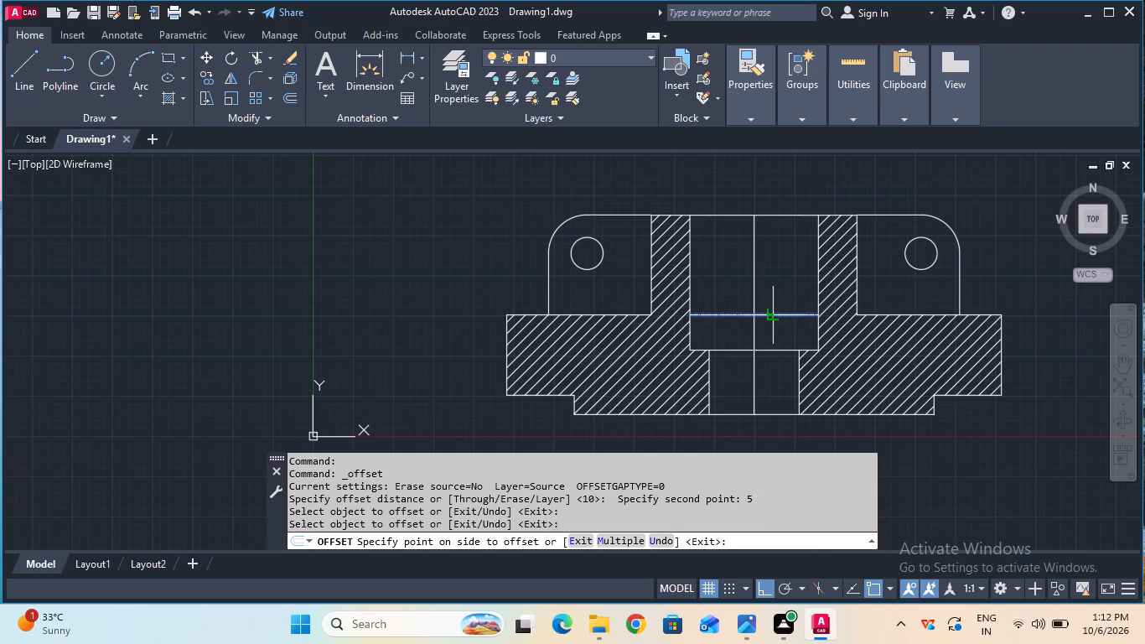
{"action": "left_click", "coordinate": [775, 304]}
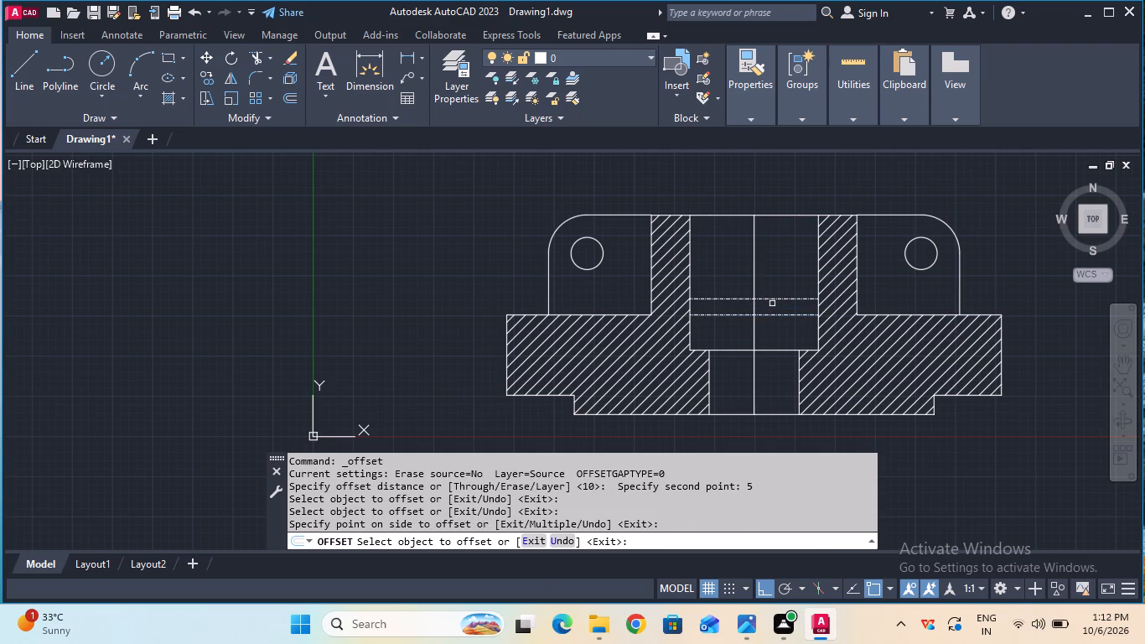
{"action": "key", "text": "Escape"}
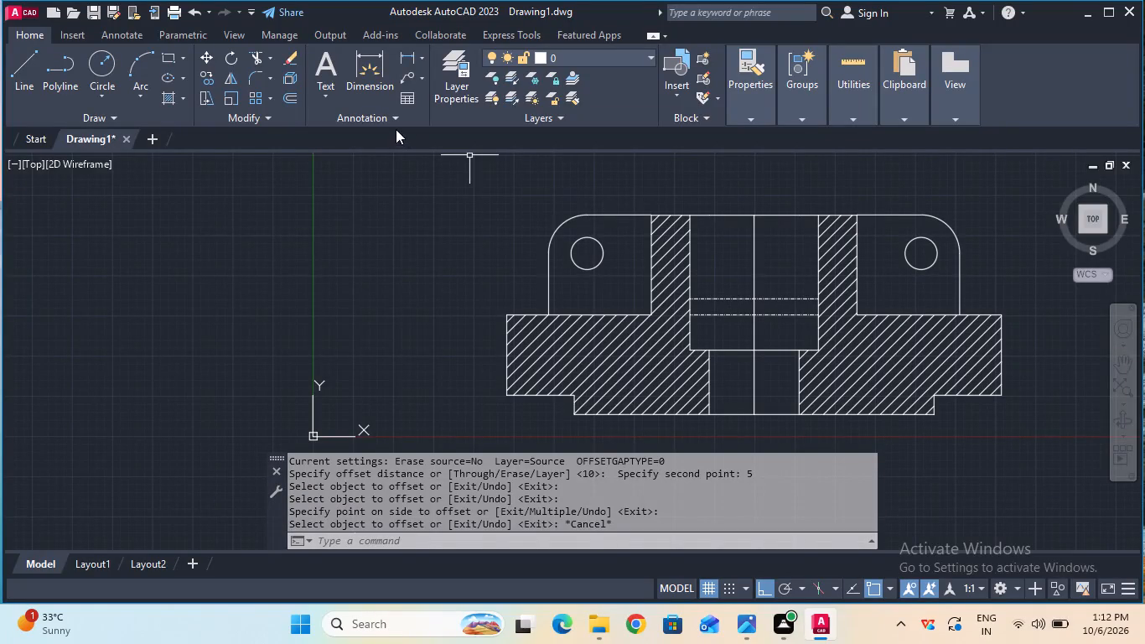
Offset the section view's vertical centre line 10 mm to both sides inside the bore.
{"action": "double_click", "coordinate": [294, 92]}
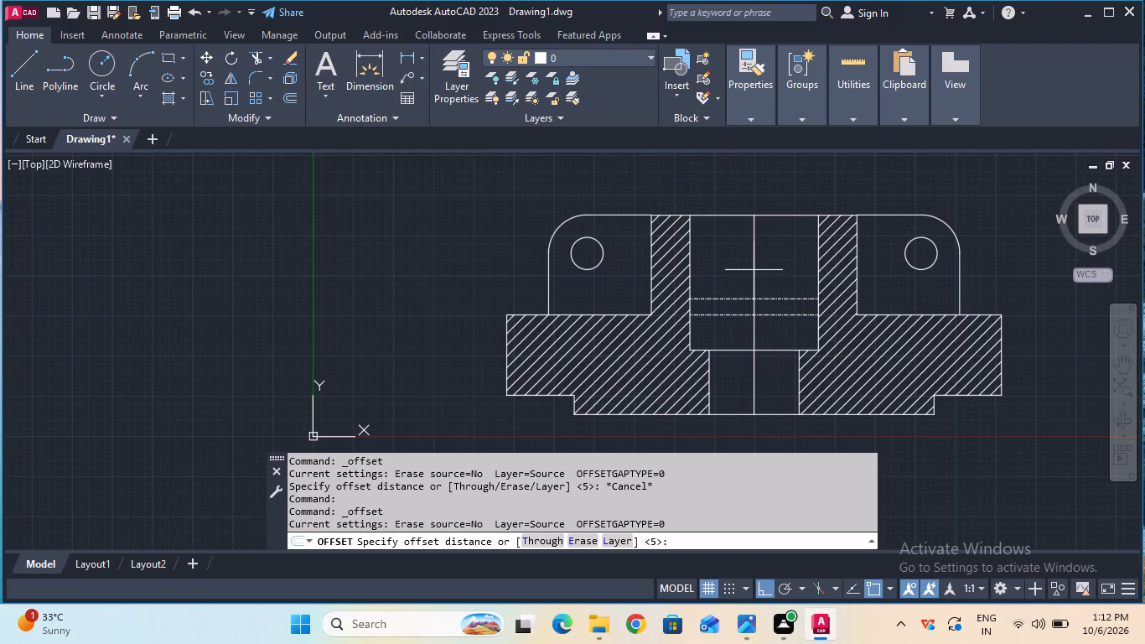
{"action": "left_click", "coordinate": [749, 314]}
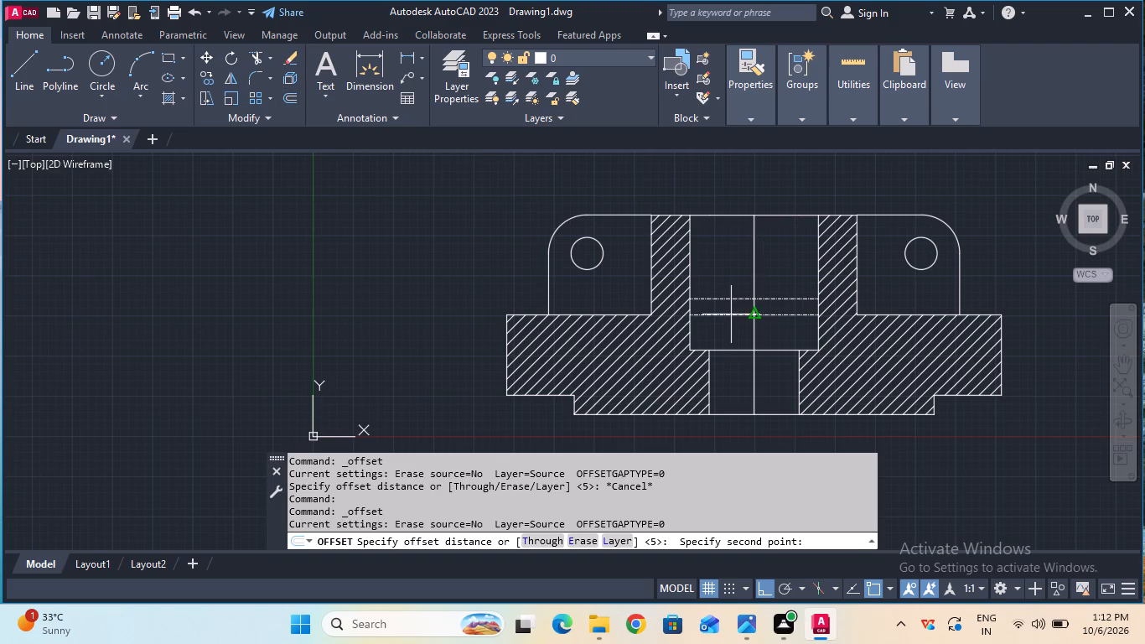
{"action": "type", "text": "10"}
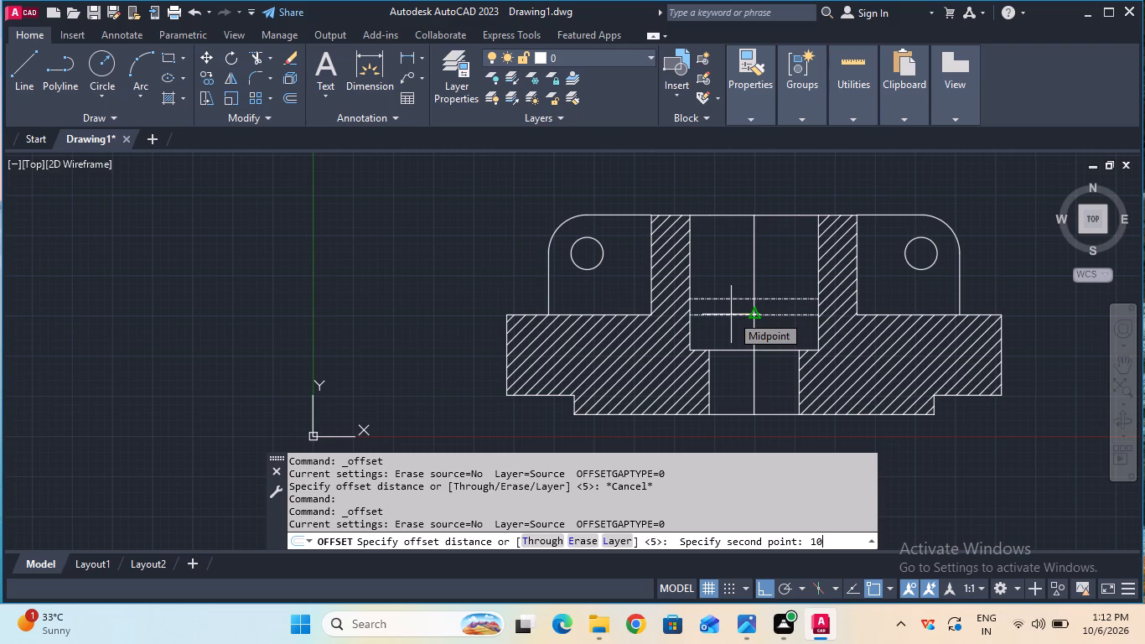
{"action": "key", "text": "Return"}
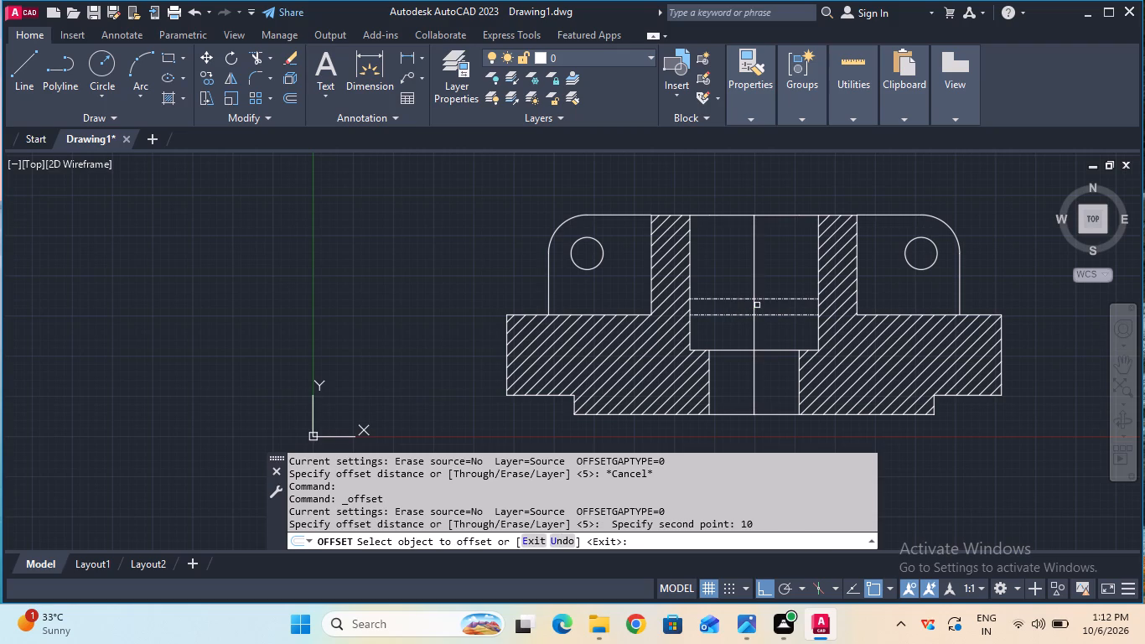
{"action": "left_click", "coordinate": [754, 305]}
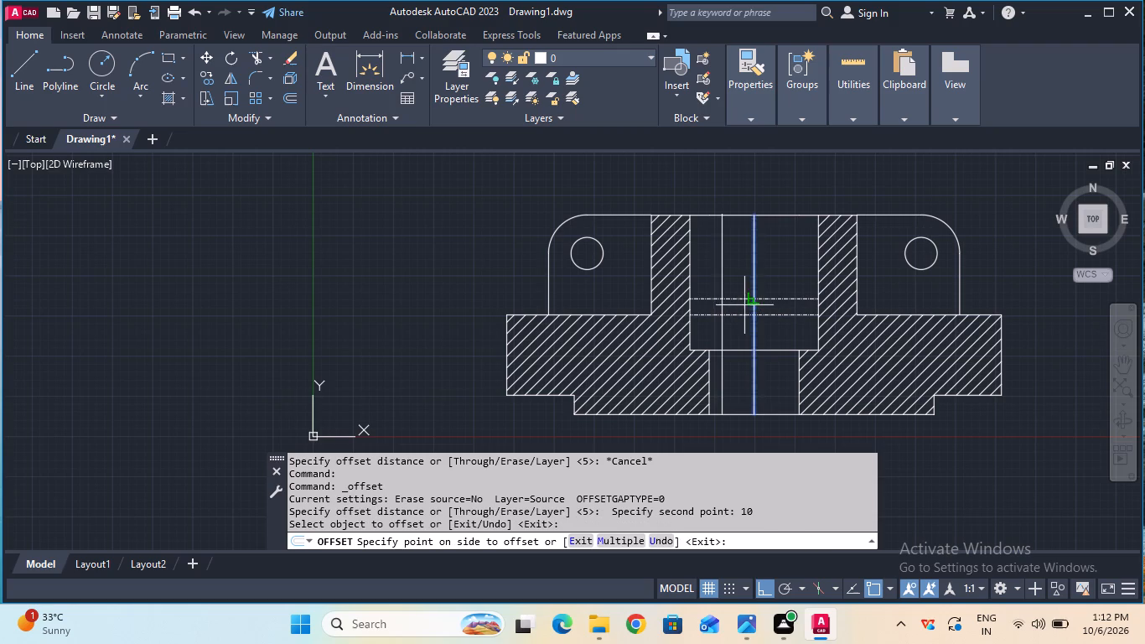
{"action": "left_click", "coordinate": [744, 305]}
{"action": "left_click", "coordinate": [754, 304]}
{"action": "left_click", "coordinate": [774, 302]}
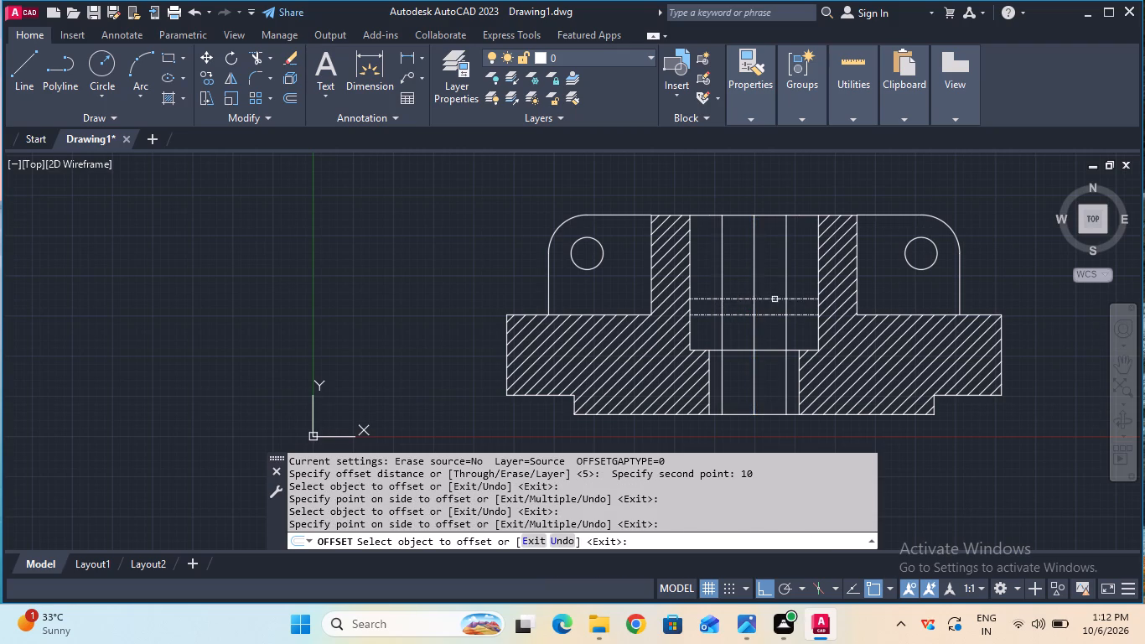
{"action": "key", "text": "Escape"}
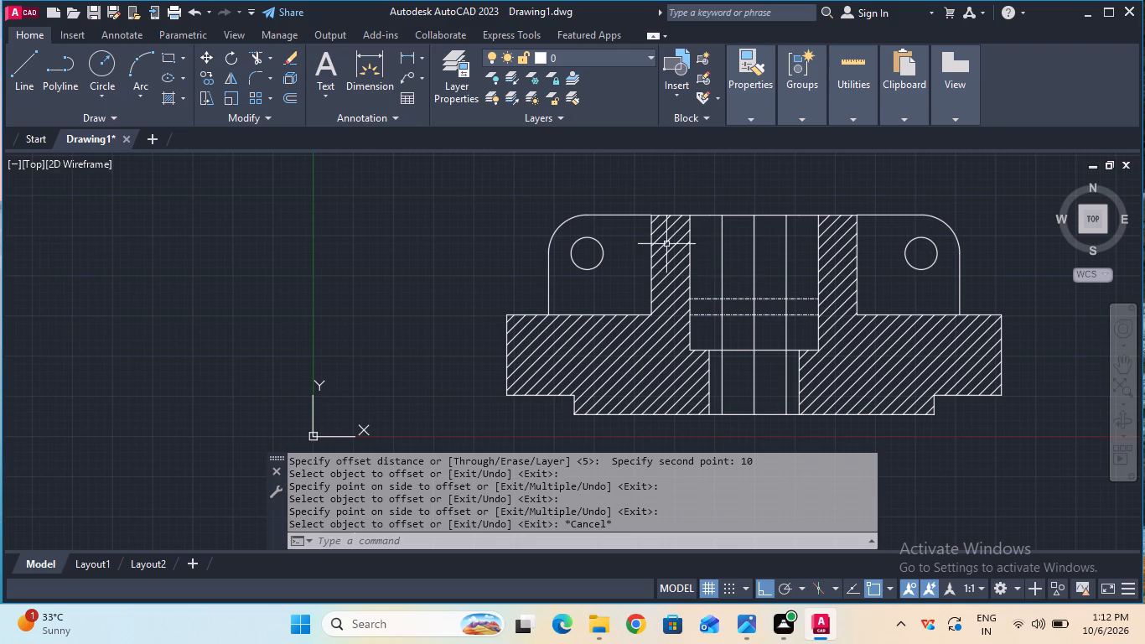
Trim both vertical offset lines below the lower horizontal CENTER line, including their portions in the narrower lower bore.
{"action": "left_click", "coordinate": [262, 62]}
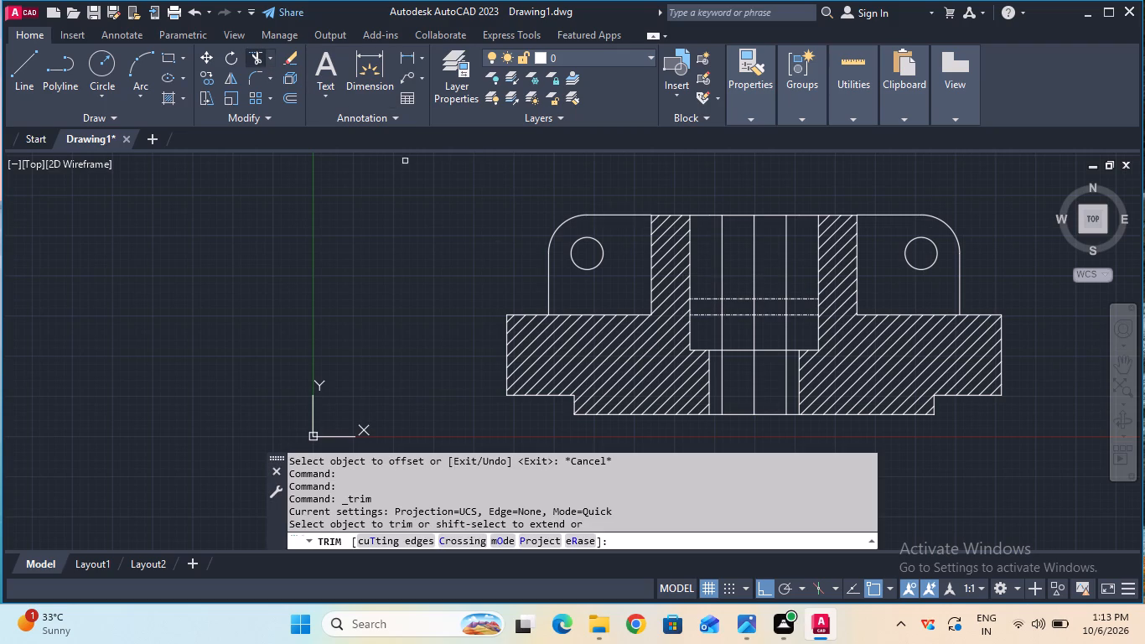
{"action": "left_click", "coordinate": [722, 335]}
{"action": "left_click", "coordinate": [722, 364]}
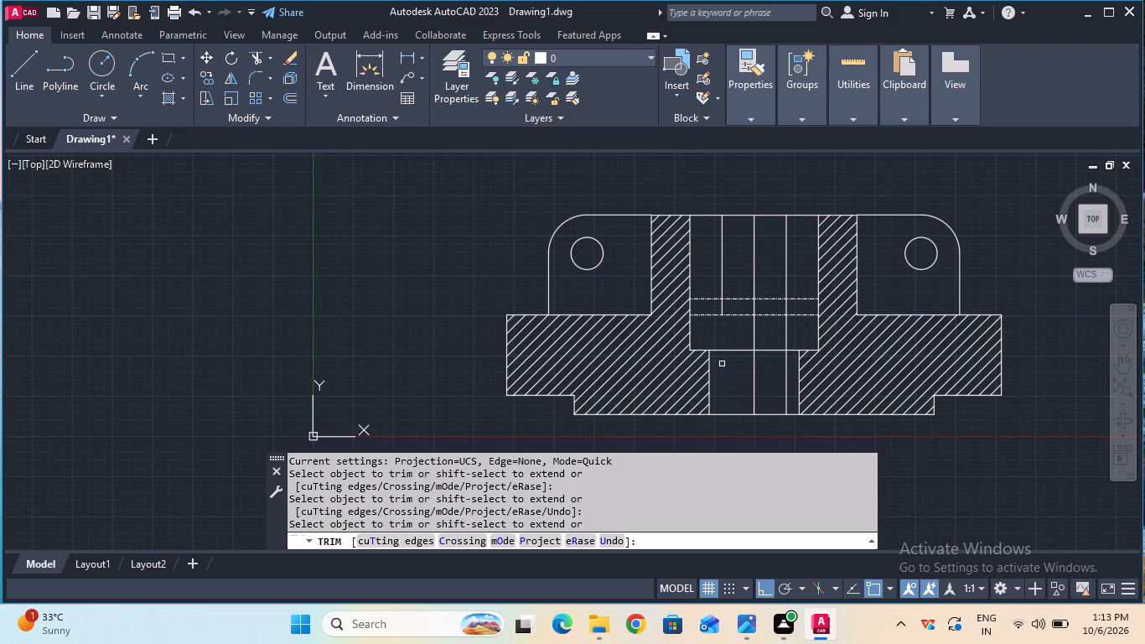
{"action": "left_click", "coordinate": [788, 340]}
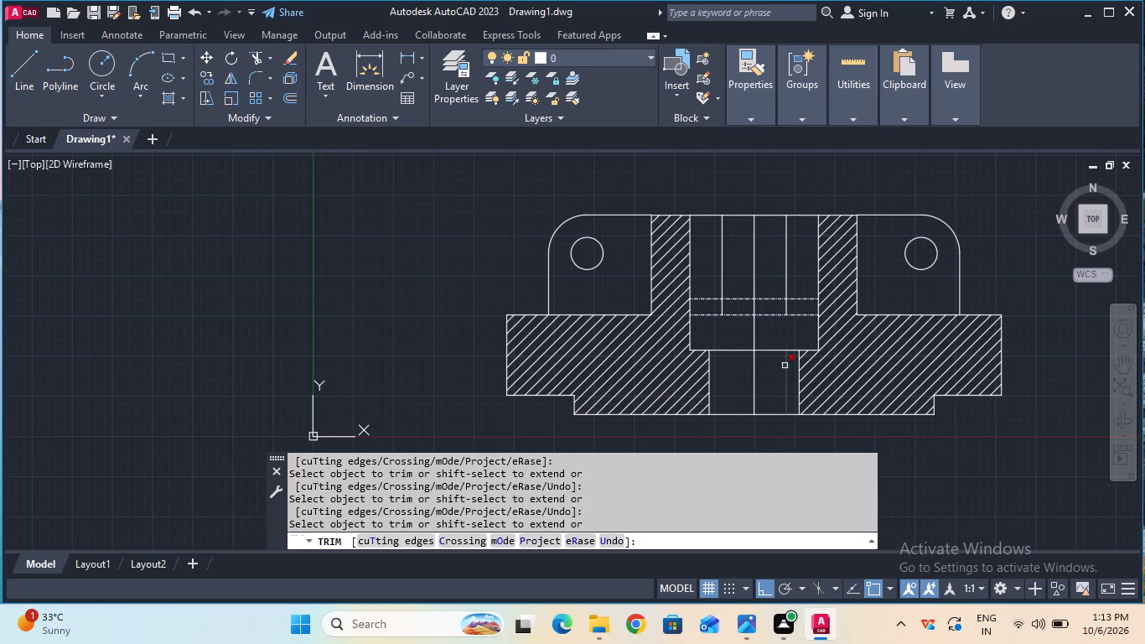
{"action": "left_click", "coordinate": [785, 366]}
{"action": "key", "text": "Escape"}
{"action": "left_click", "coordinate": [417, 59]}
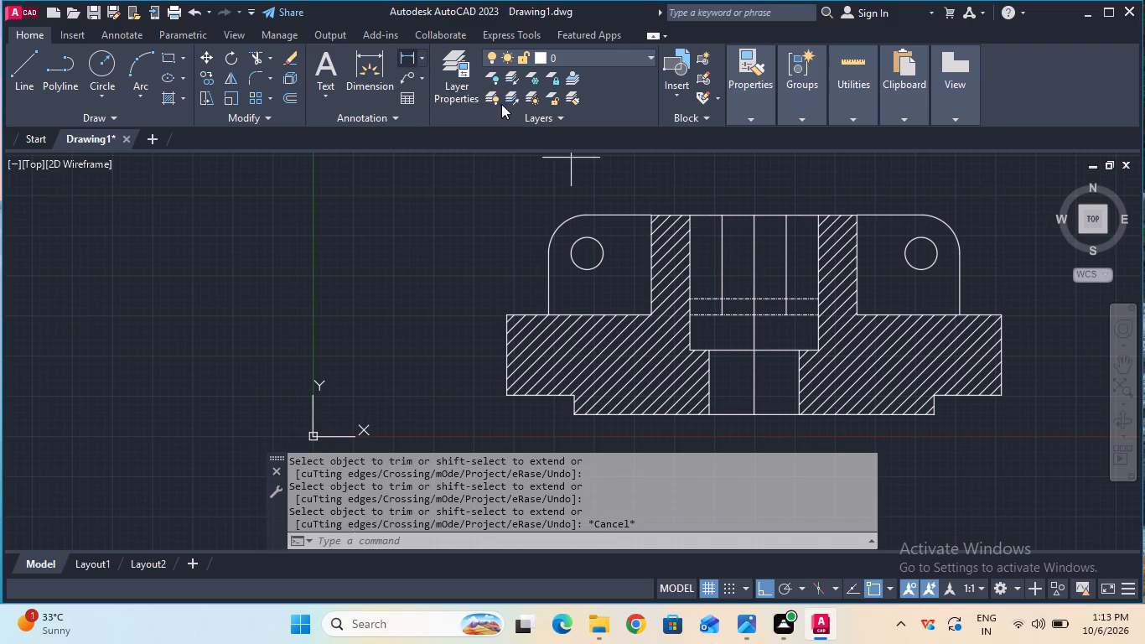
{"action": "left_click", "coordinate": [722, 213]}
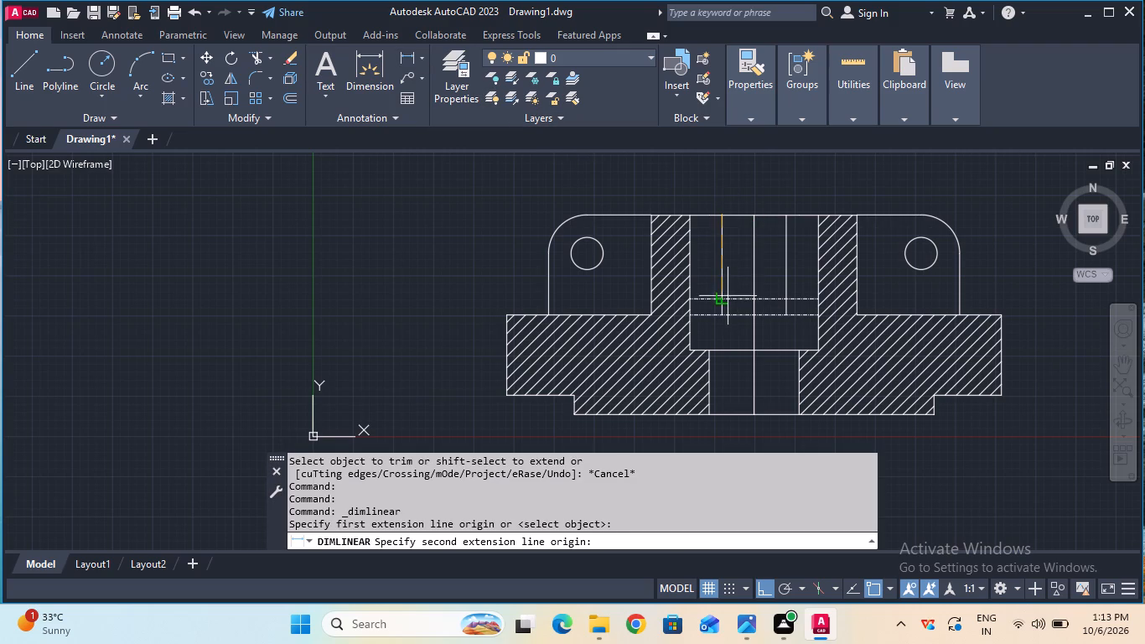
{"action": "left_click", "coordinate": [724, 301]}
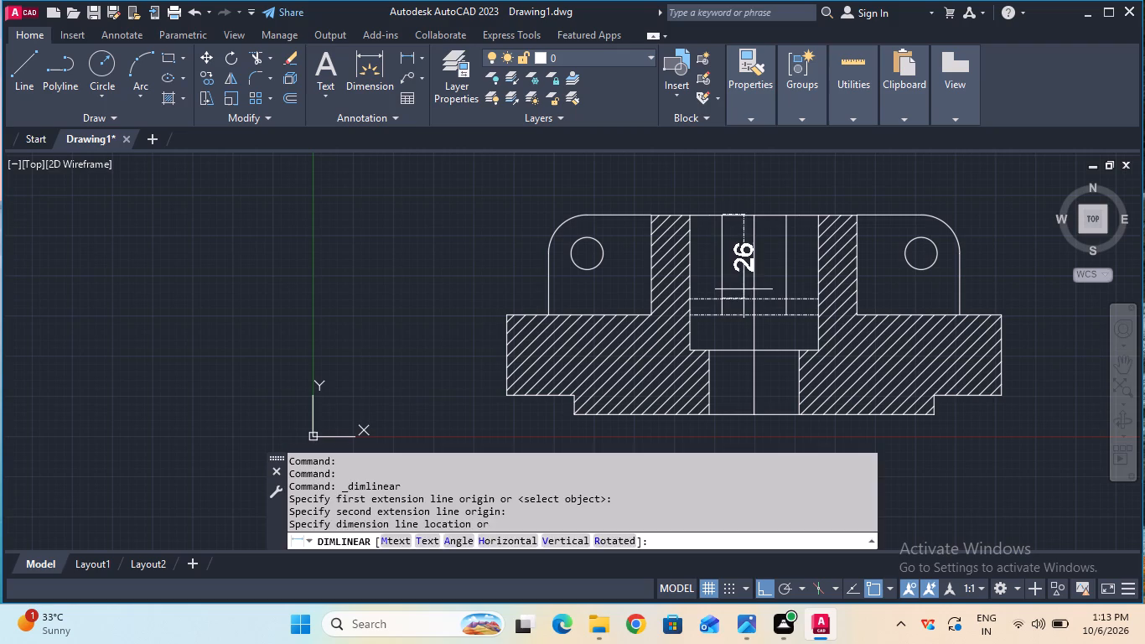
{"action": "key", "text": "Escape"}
With ortho off, draw two sloped lines from the offset verticals at the upper CENTER line, meeting where the centre line crosses the lower one.
{"action": "key", "text": "F8"}
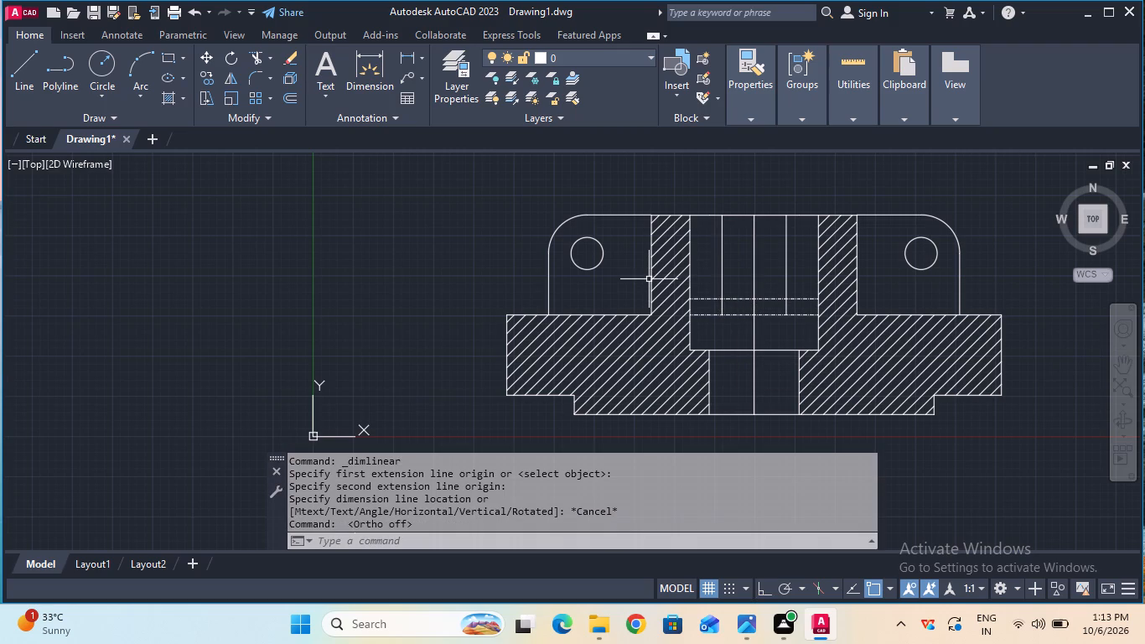
{"action": "left_click", "coordinate": [31, 74]}
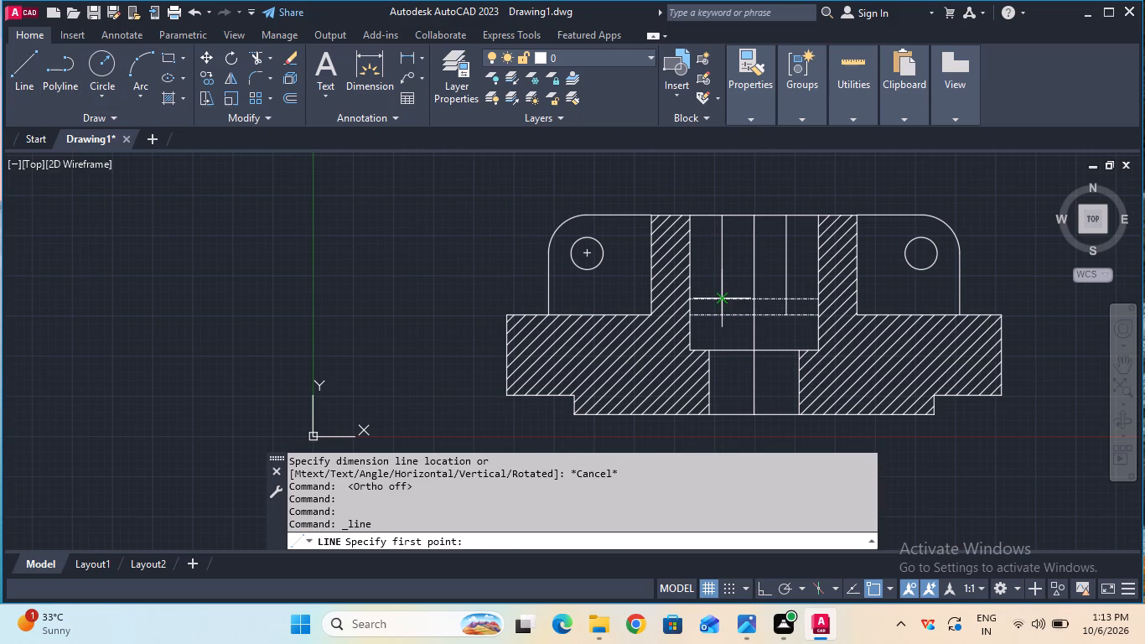
{"action": "left_click", "coordinate": [720, 301]}
{"action": "left_click", "coordinate": [751, 310]}
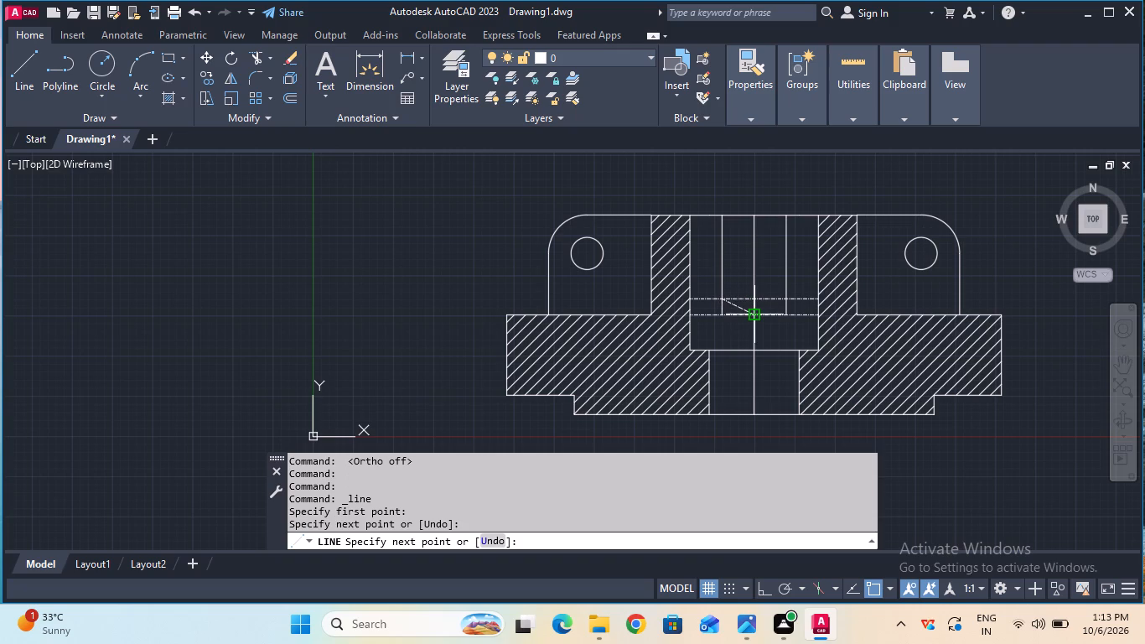
{"action": "key", "text": "Escape"}
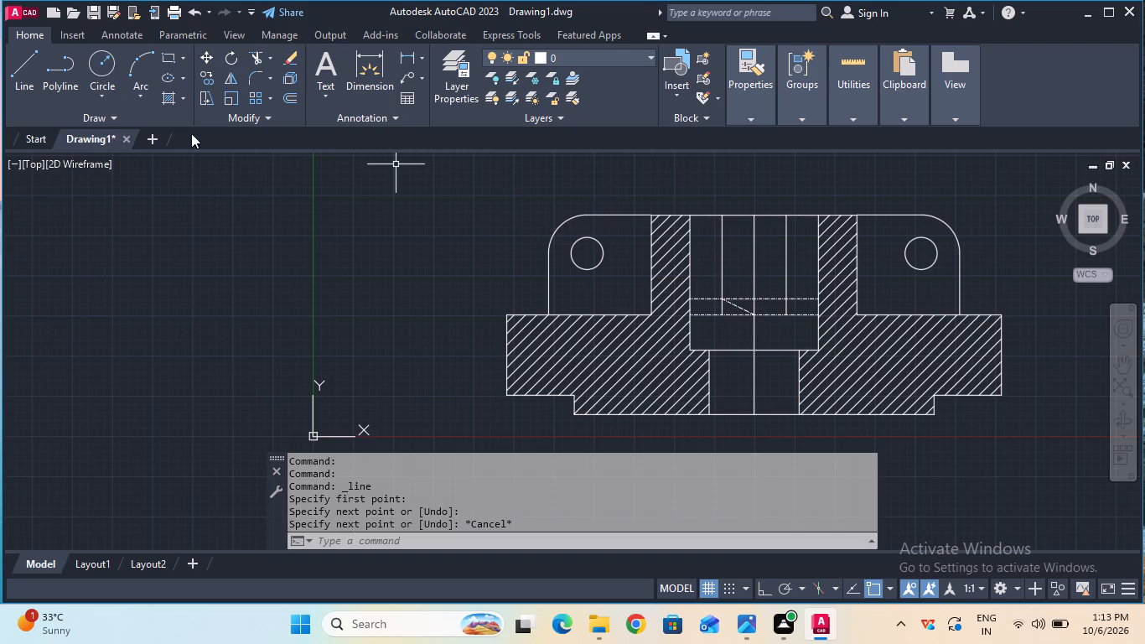
{"action": "left_click", "coordinate": [36, 81]}
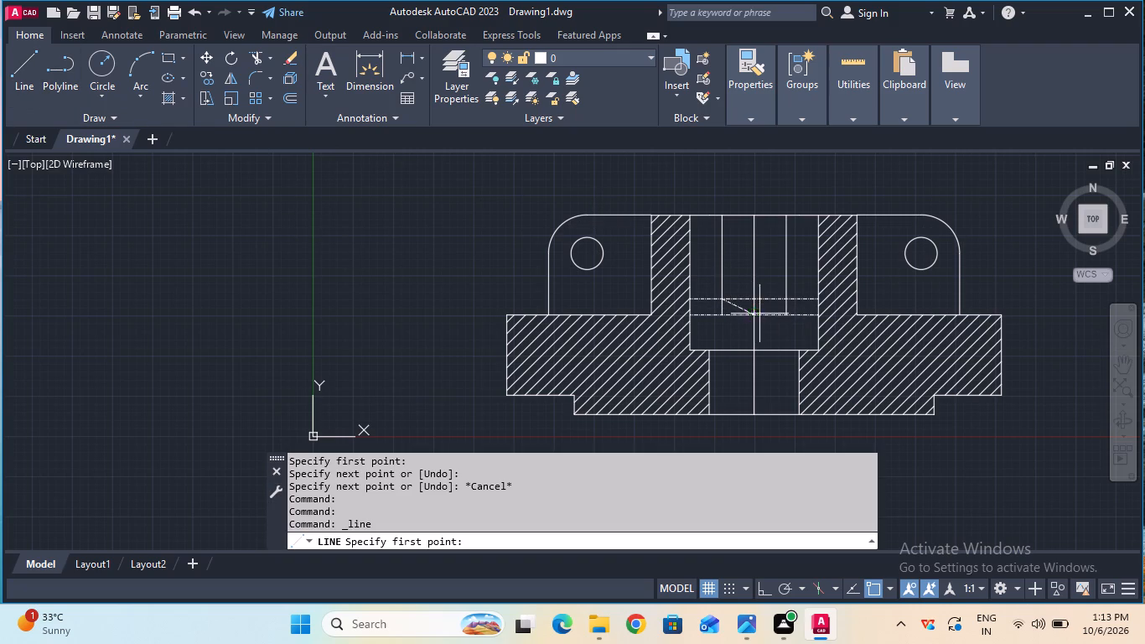
{"action": "left_click", "coordinate": [787, 296]}
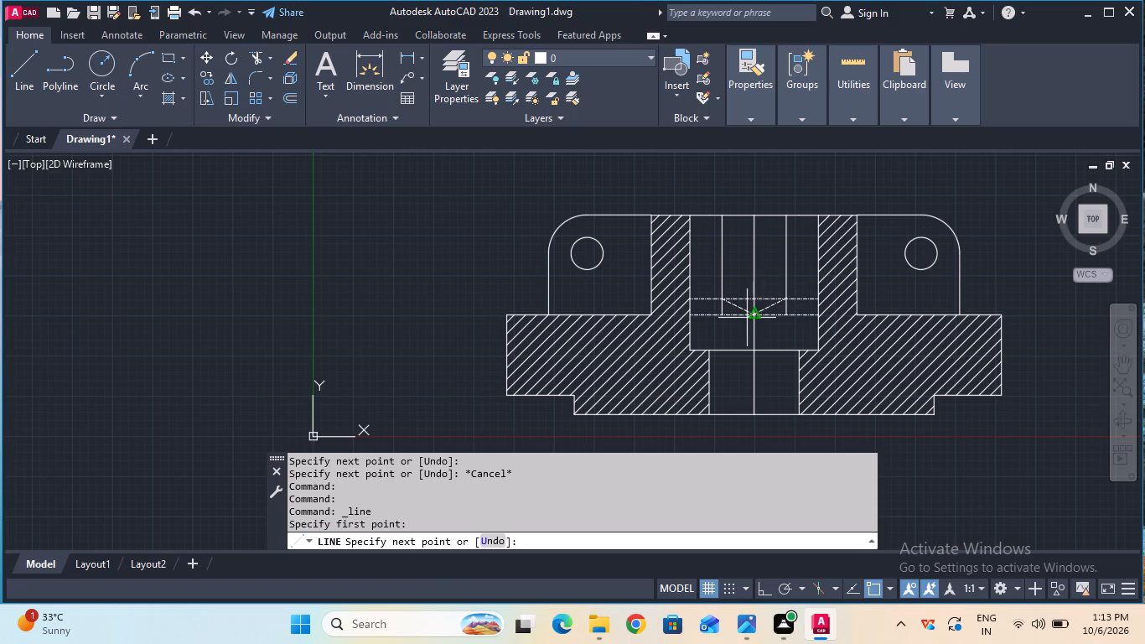
{"action": "left_click", "coordinate": [759, 313]}
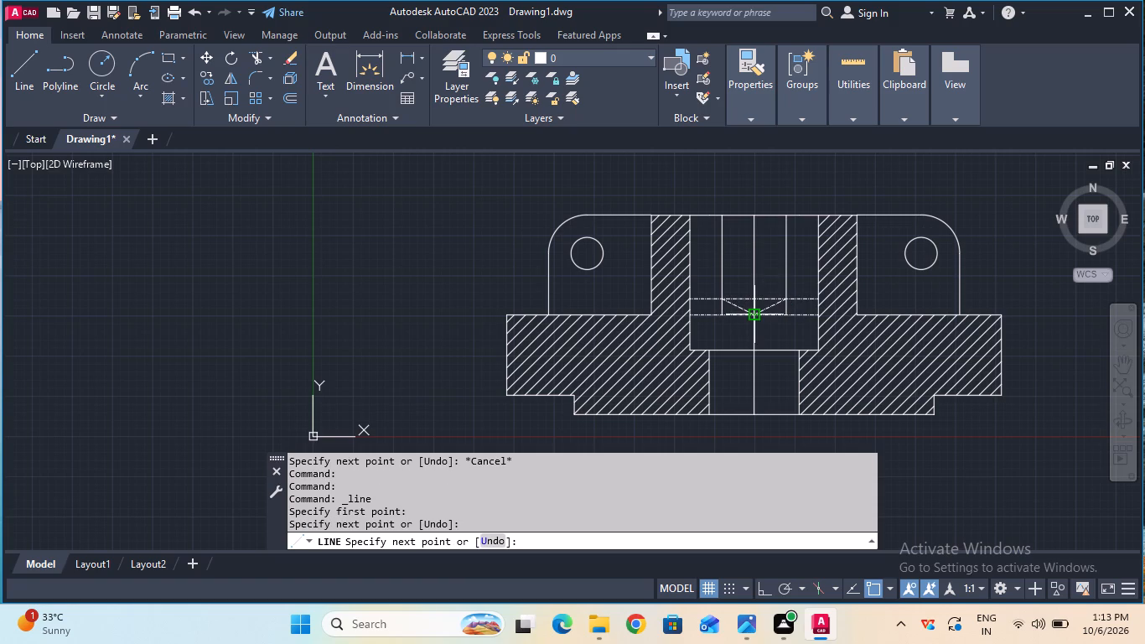
{"action": "key", "text": "Escape"}
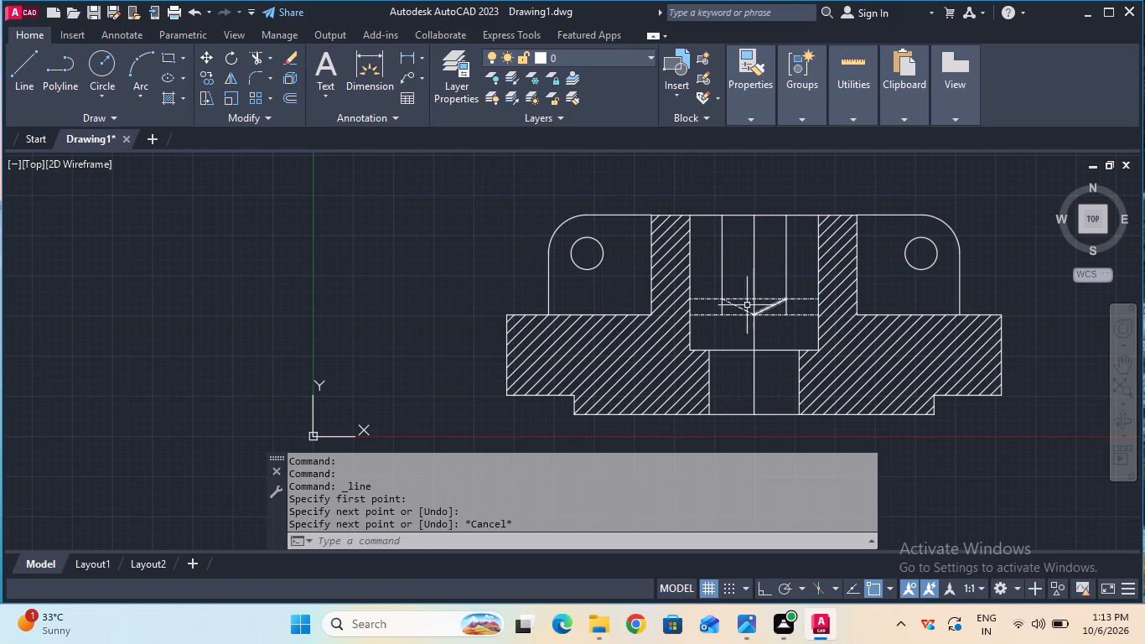
Trim the stubs of both offset vertical lines between the upper and lower horizontal CENTER lines, beside the conical tip.
{"action": "left_click", "coordinate": [250, 50]}
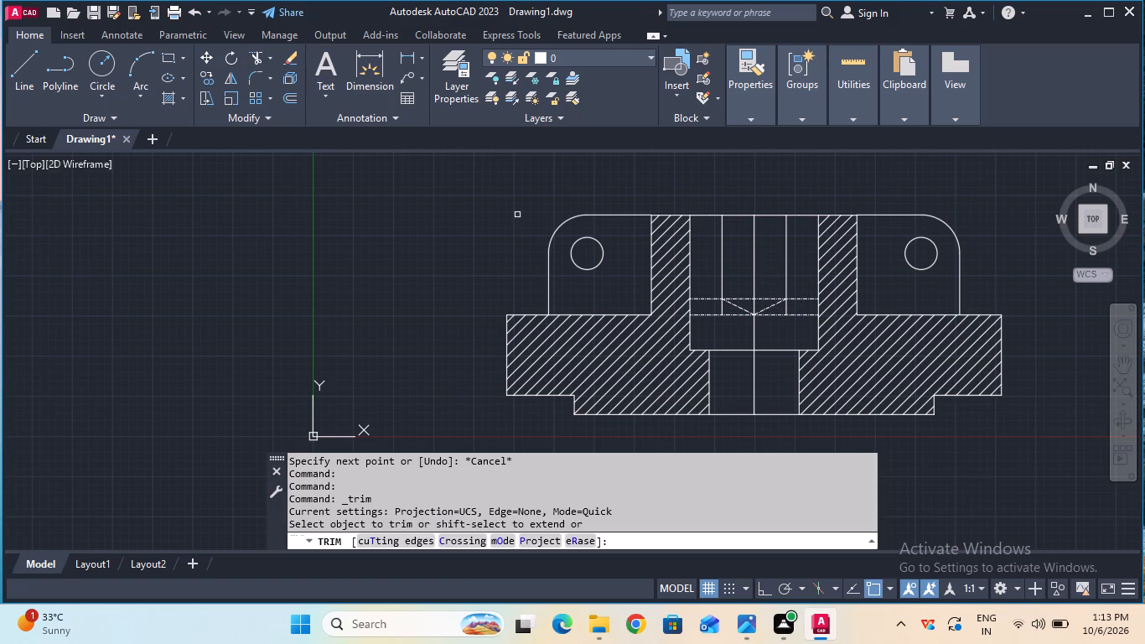
{"action": "left_click", "coordinate": [721, 309]}
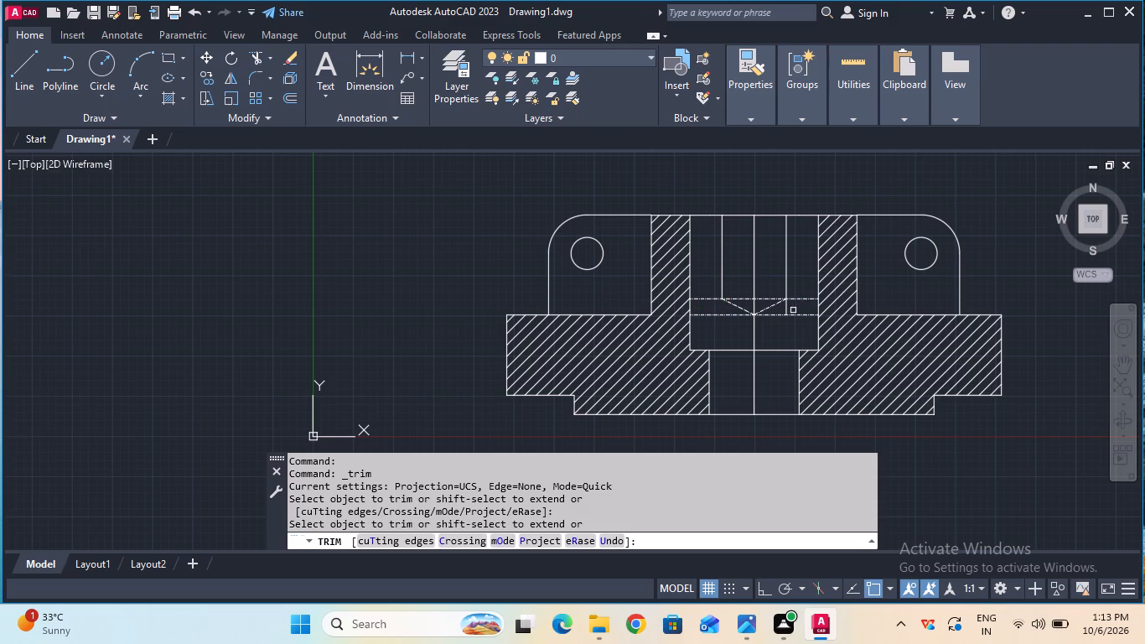
{"action": "left_click", "coordinate": [787, 310]}
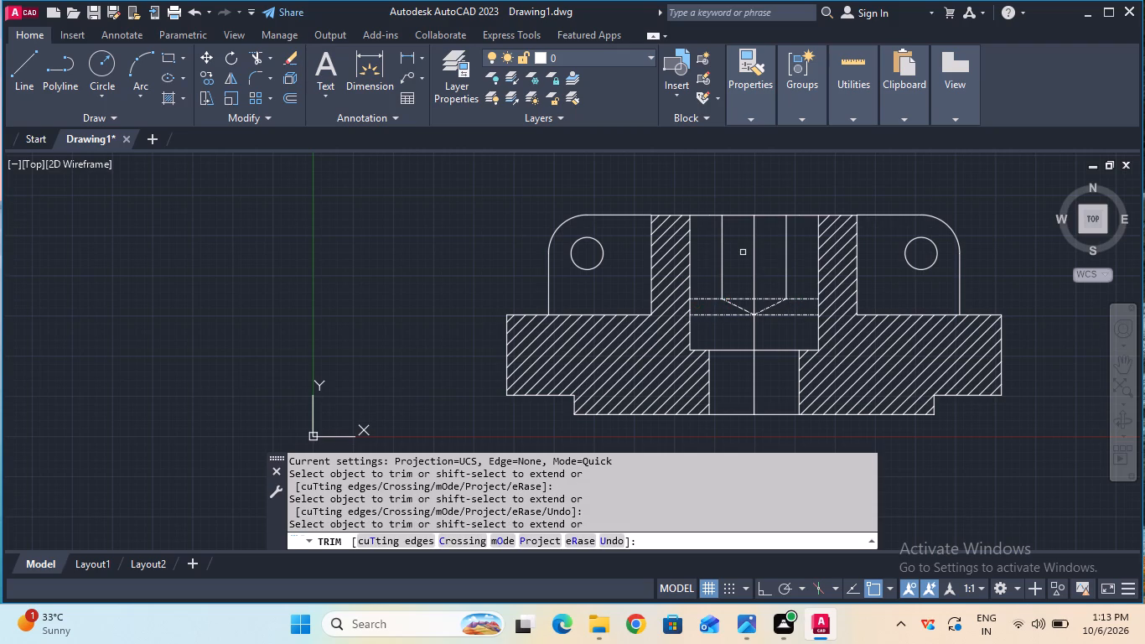
{"action": "key", "text": "Escape"}
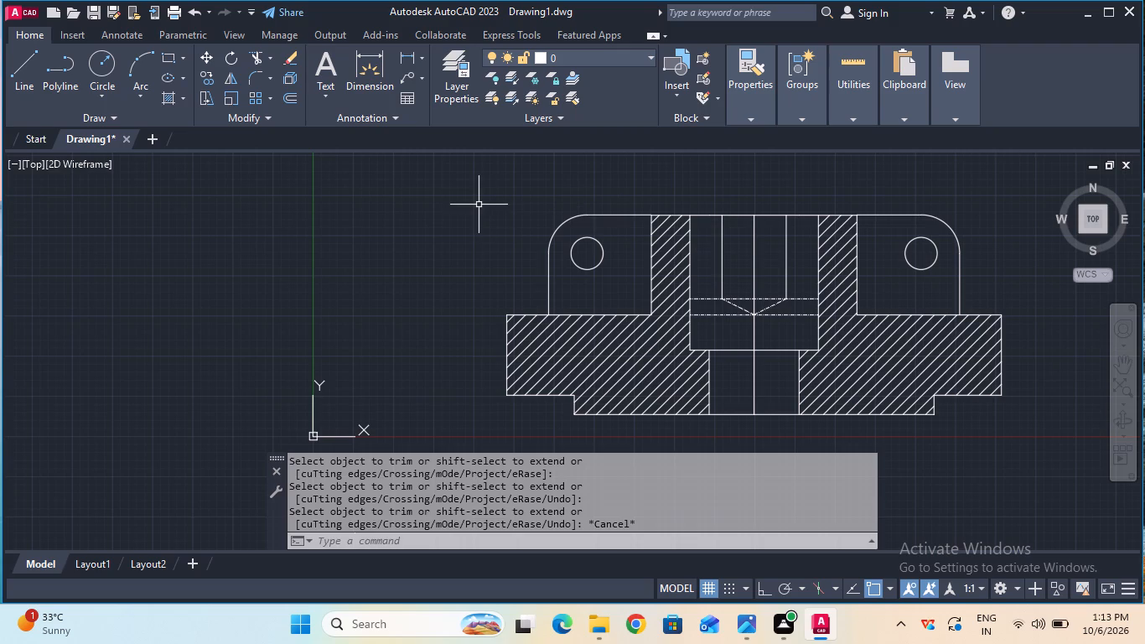
Join all the objects of the section view into polylines.
{"action": "scroll", "coordinate": [479, 205], "scroll_direction": "down", "scroll_amount": 2, "text": "ctrl"}
{"action": "double_click", "coordinate": [460, 190]}
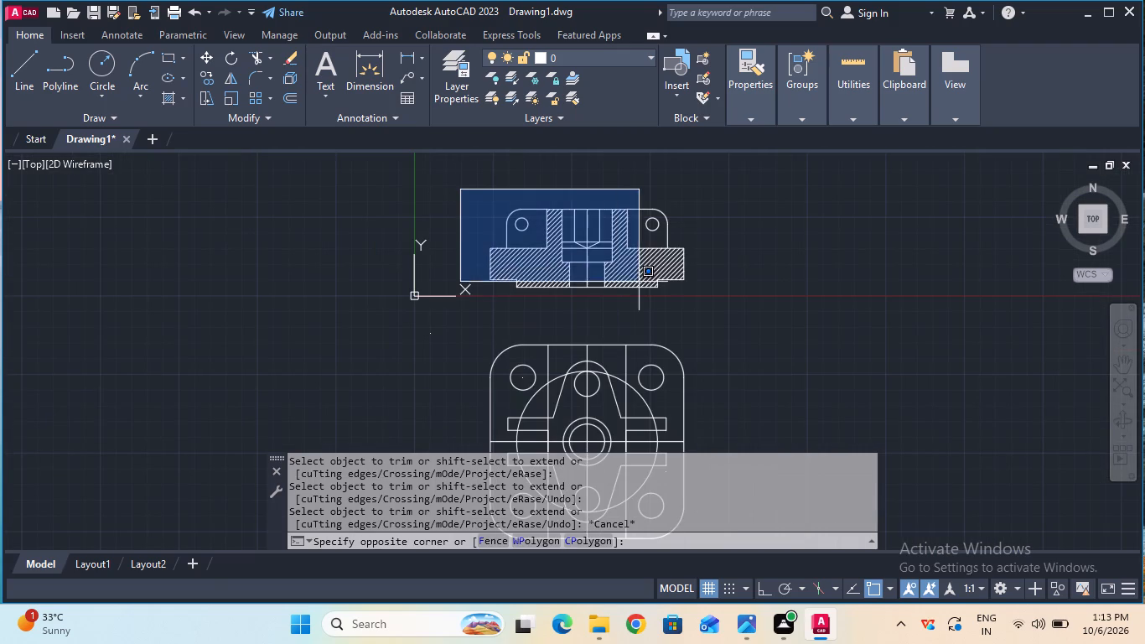
{"action": "left_click", "coordinate": [717, 327]}
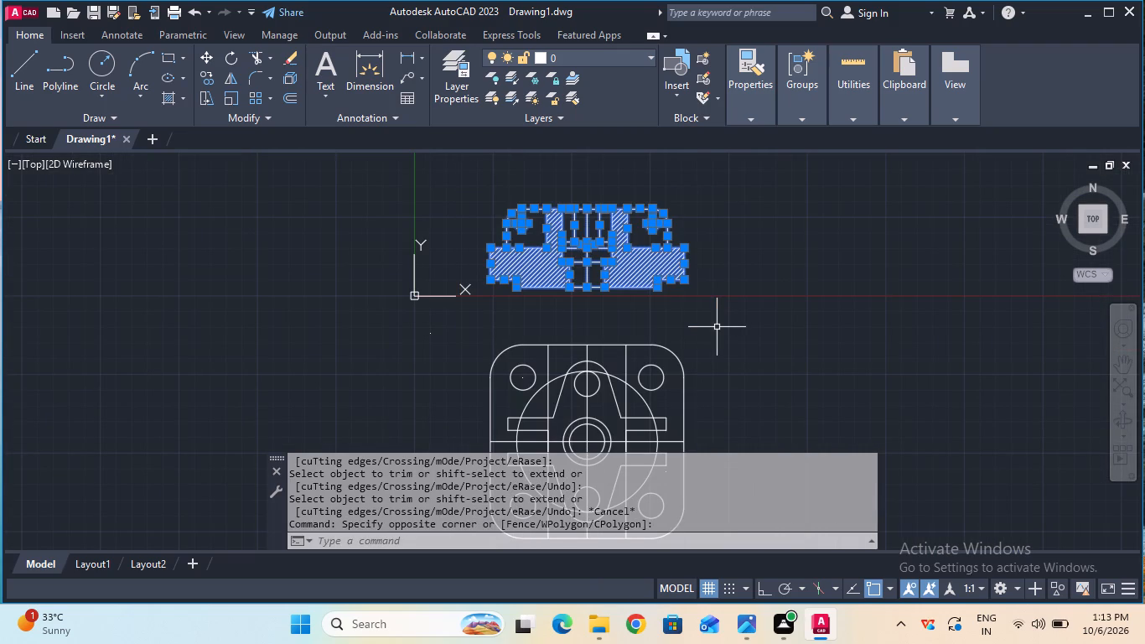
{"action": "type", "text": "joi"}
{"action": "key", "text": "n"}
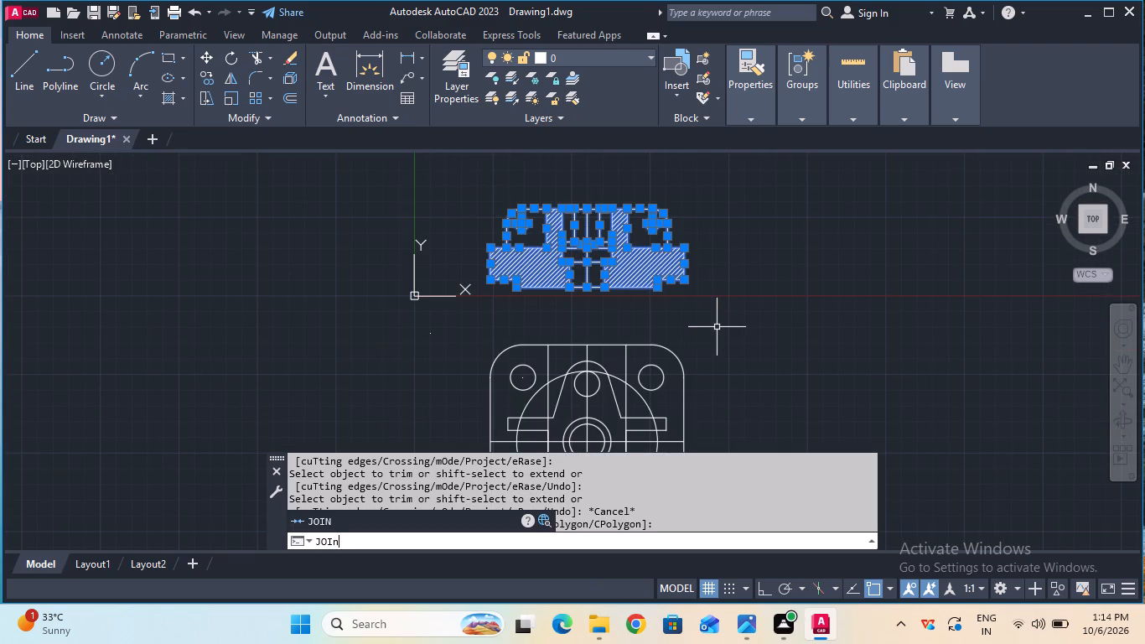
{"action": "key", "text": "Return"}
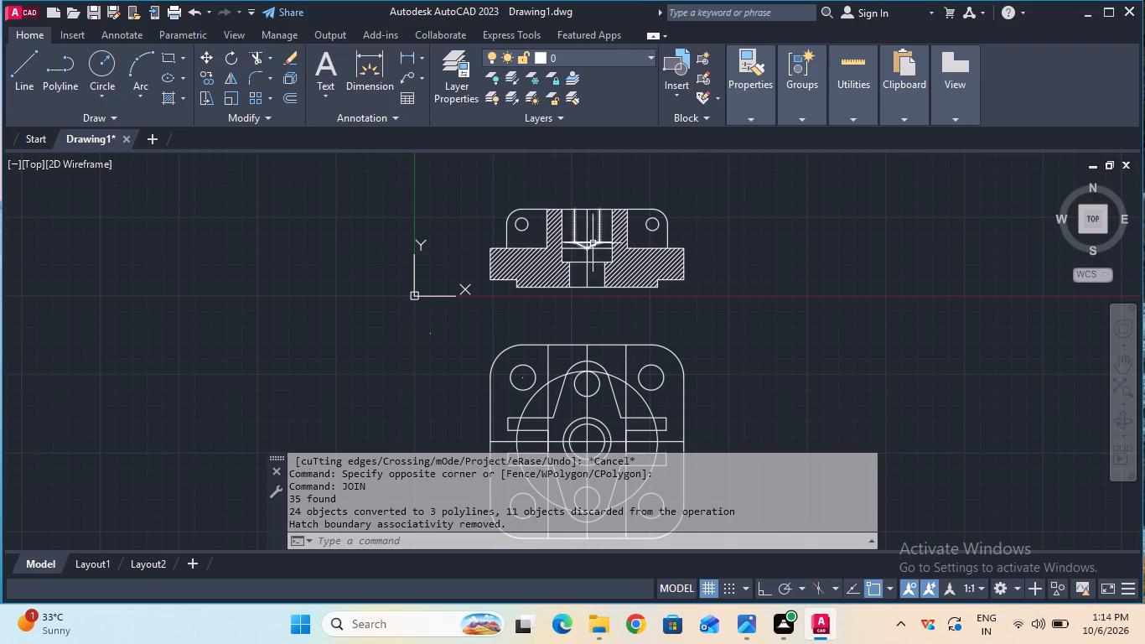
Add a vertical linear dimension for the depth of the inner hole's straight side, from the top edge to the cone's start.
{"action": "scroll", "coordinate": [591, 230], "scroll_direction": "up", "scroll_amount": 1, "text": "ctrl"}
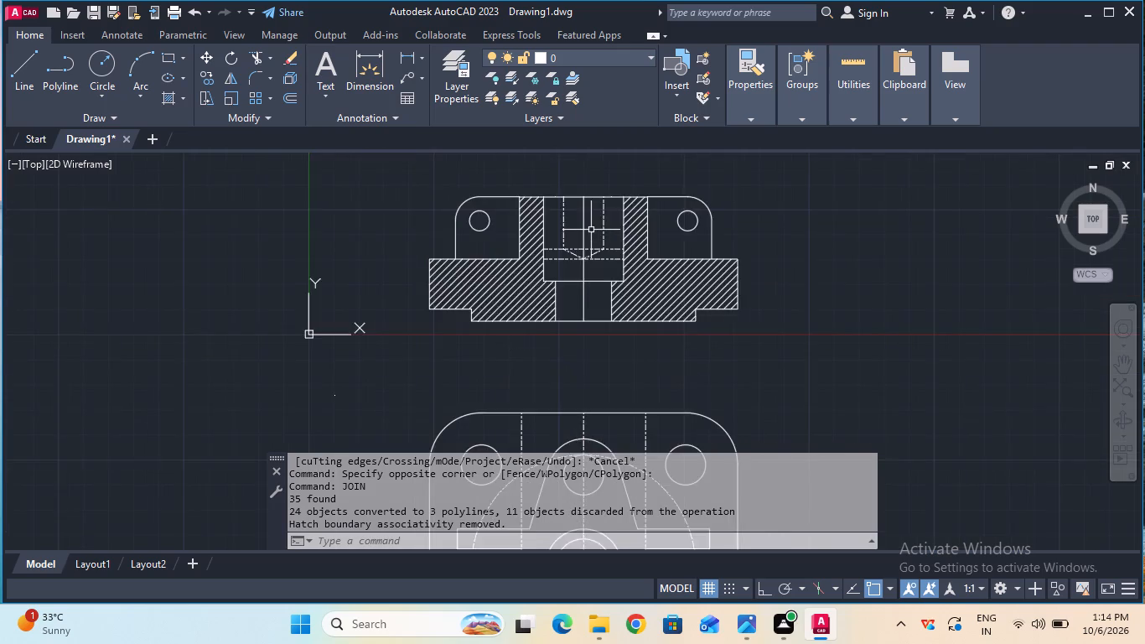
{"action": "scroll", "coordinate": [591, 230], "scroll_direction": "up", "scroll_amount": 1, "text": "ctrl"}
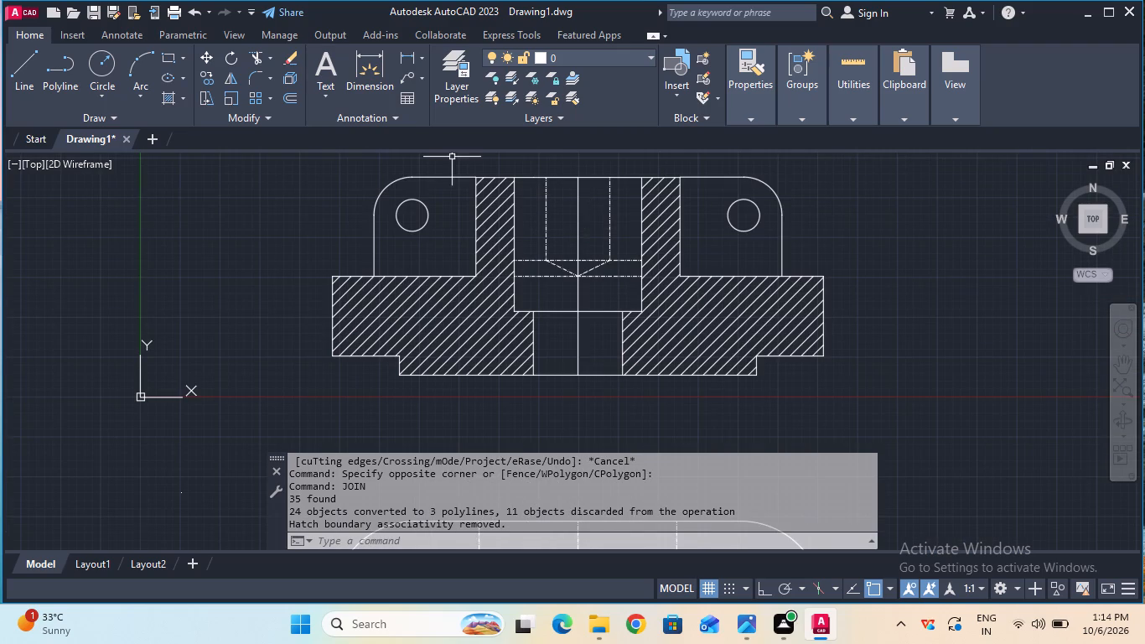
{"action": "left_click", "coordinate": [407, 65]}
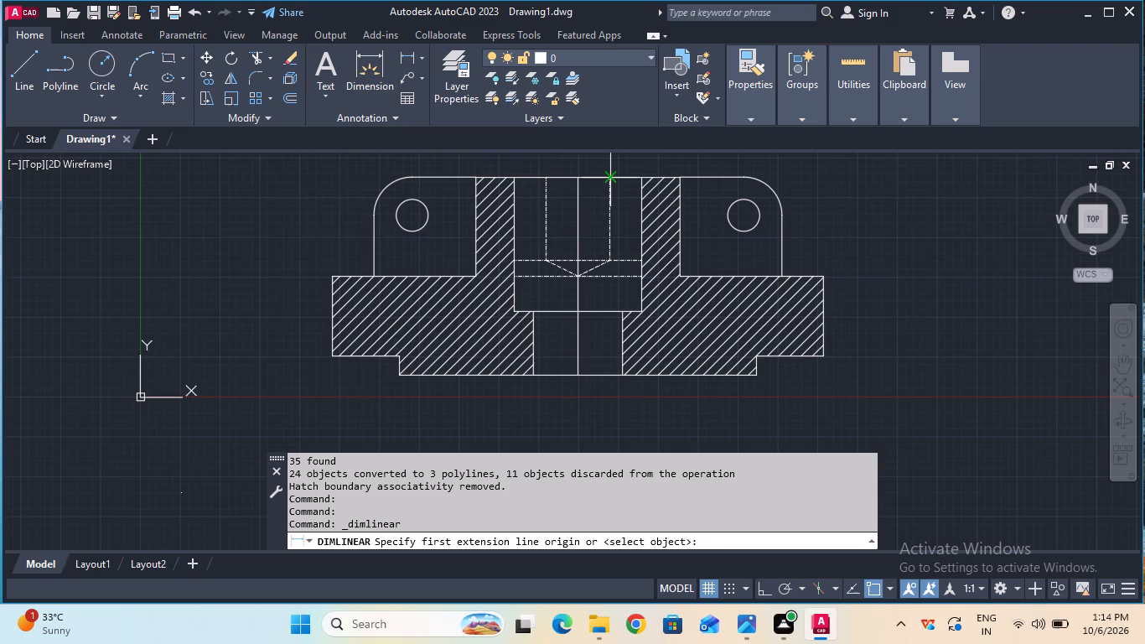
{"action": "left_click", "coordinate": [609, 181]}
{"action": "left_click", "coordinate": [612, 253]}
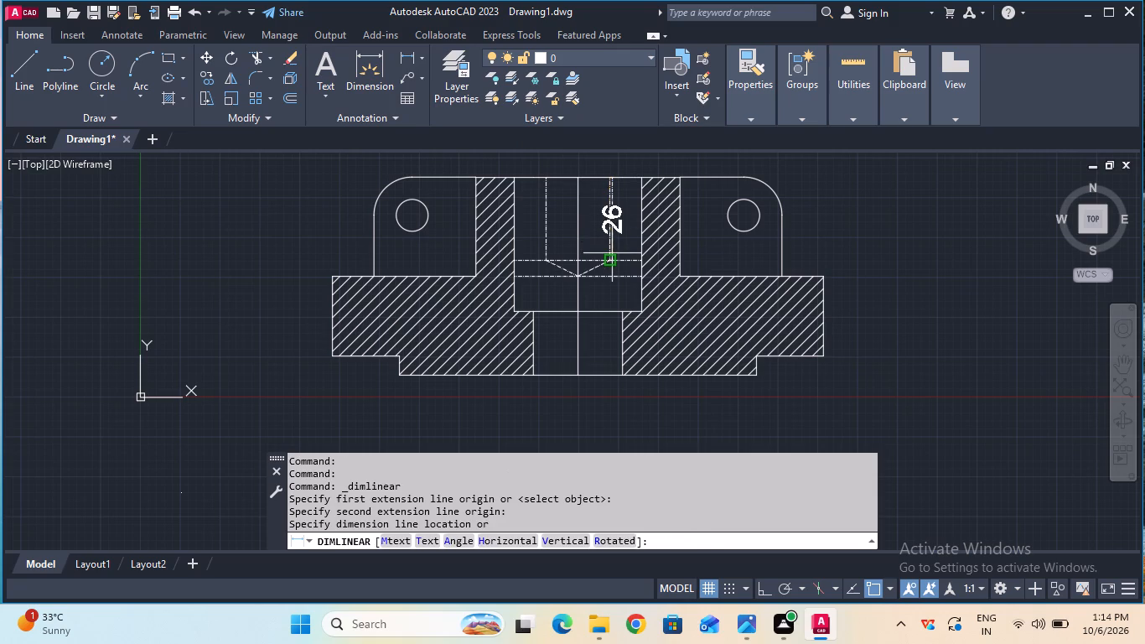
{"action": "left_click", "coordinate": [625, 253]}
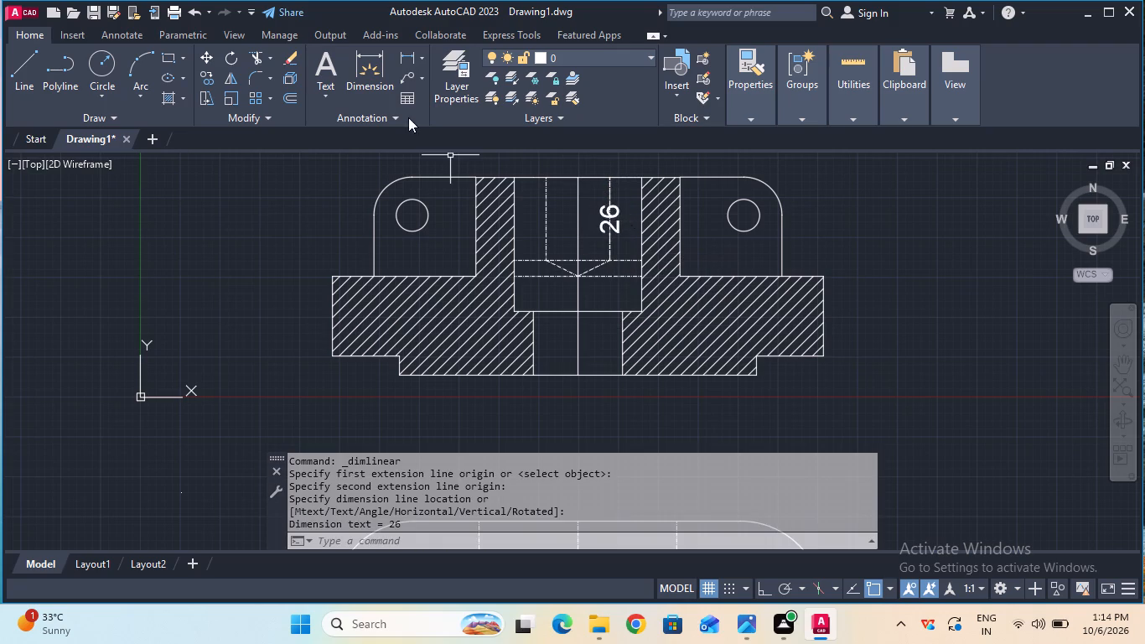
Add a diameter dimension to the left lug's hole, with its text outside the lug's rounded corner.
{"action": "left_click", "coordinate": [270, 55]}
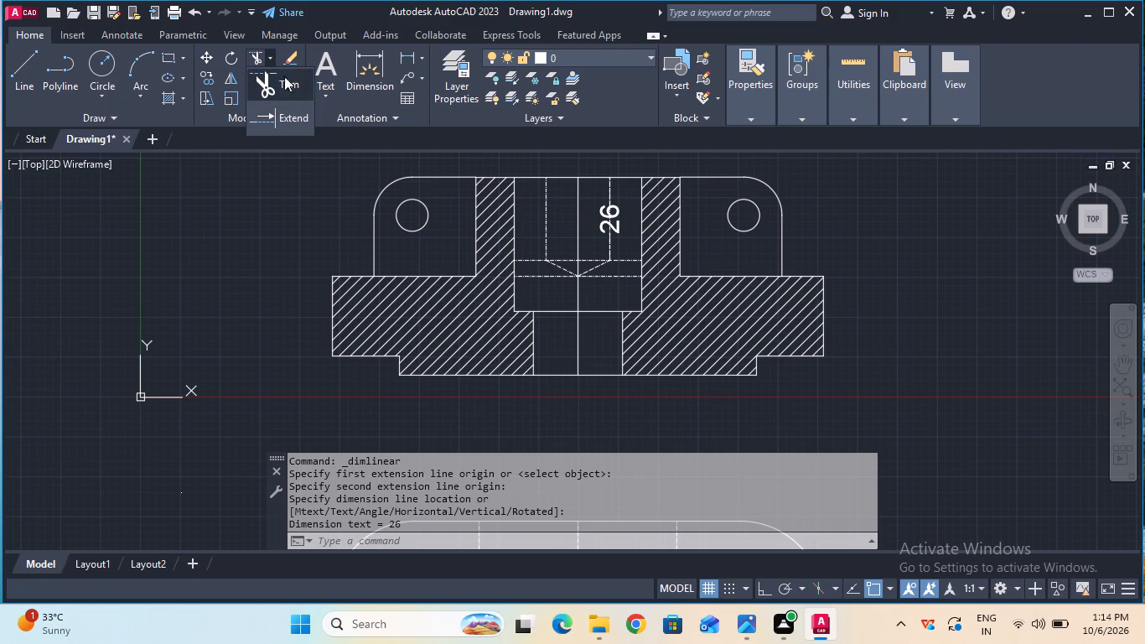
{"action": "left_click", "coordinate": [416, 49]}
{"action": "left_click", "coordinate": [417, 48]}
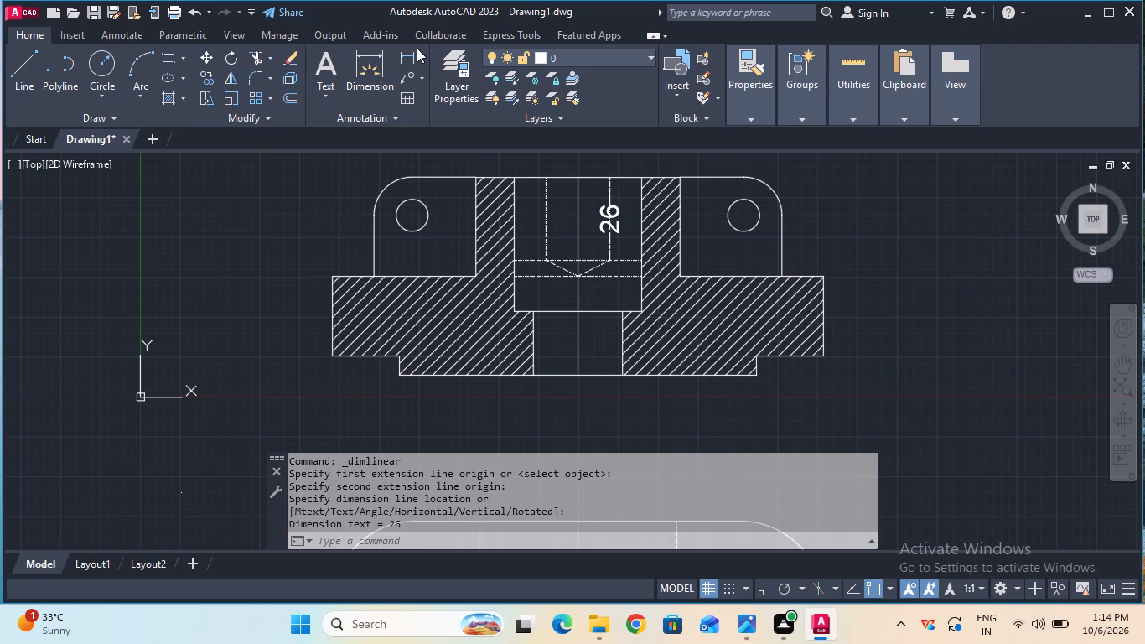
{"action": "left_click", "coordinate": [419, 53]}
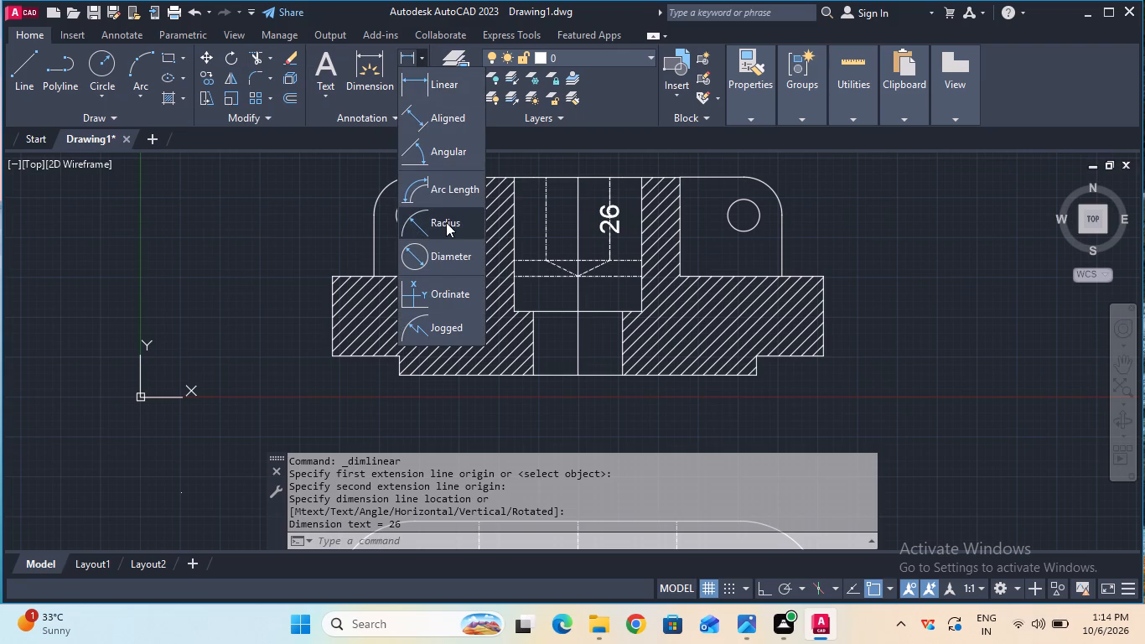
{"action": "left_click", "coordinate": [448, 263]}
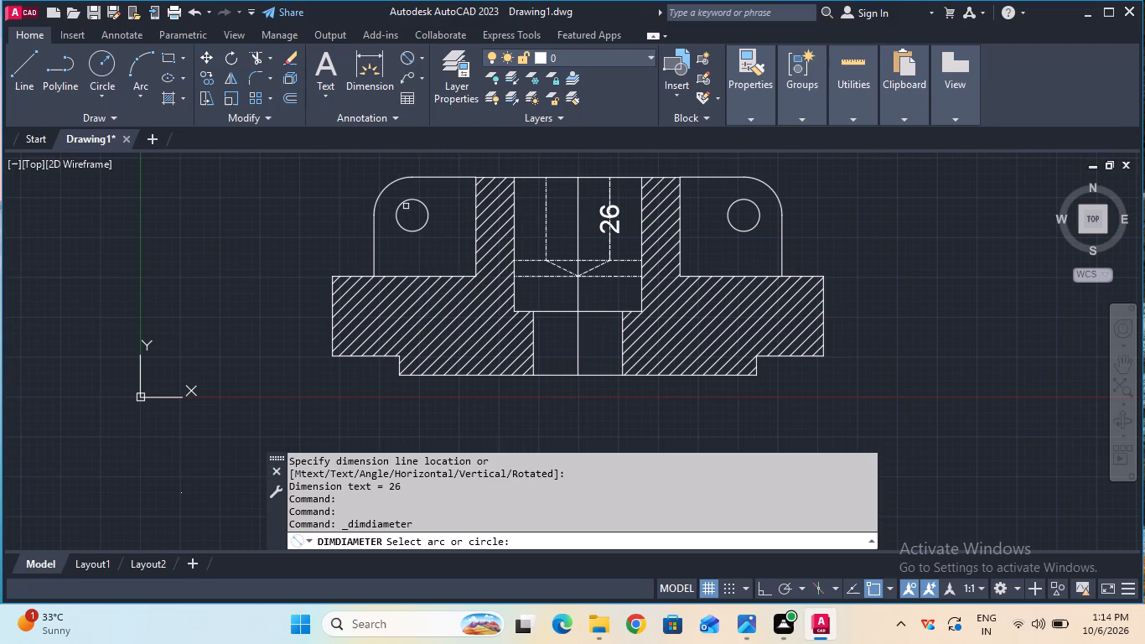
{"action": "left_click", "coordinate": [403, 205]}
{"action": "left_click", "coordinate": [364, 198]}
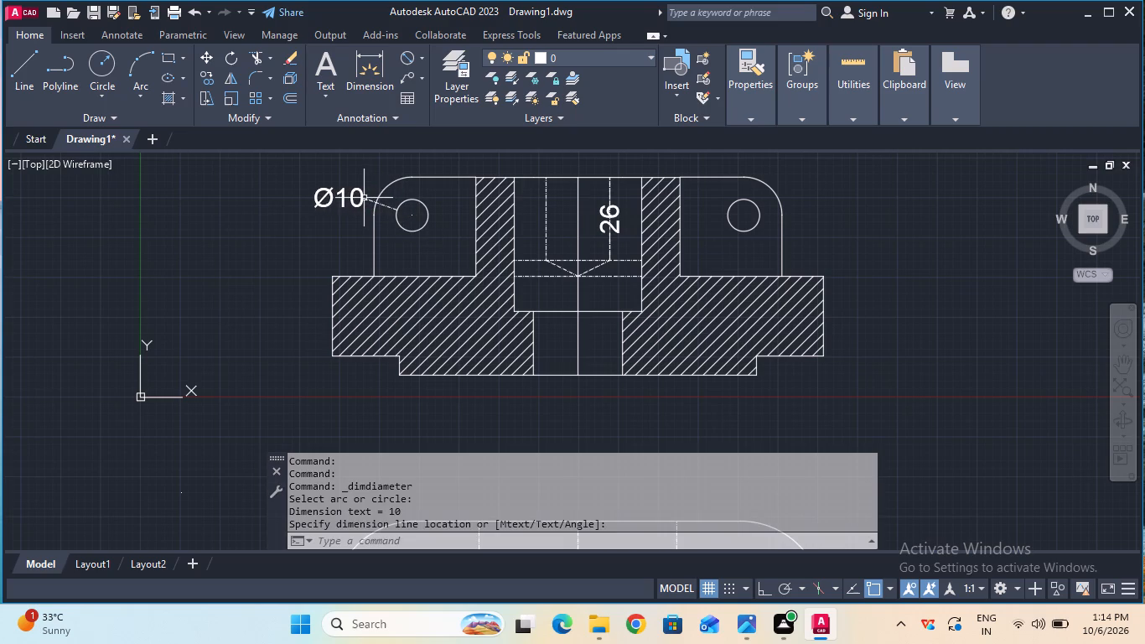
Add a radius dimension to the right lug's rounded corner, with its text outside the arc.
{"action": "left_click", "coordinate": [418, 60]}
{"action": "left_click", "coordinate": [418, 60]}
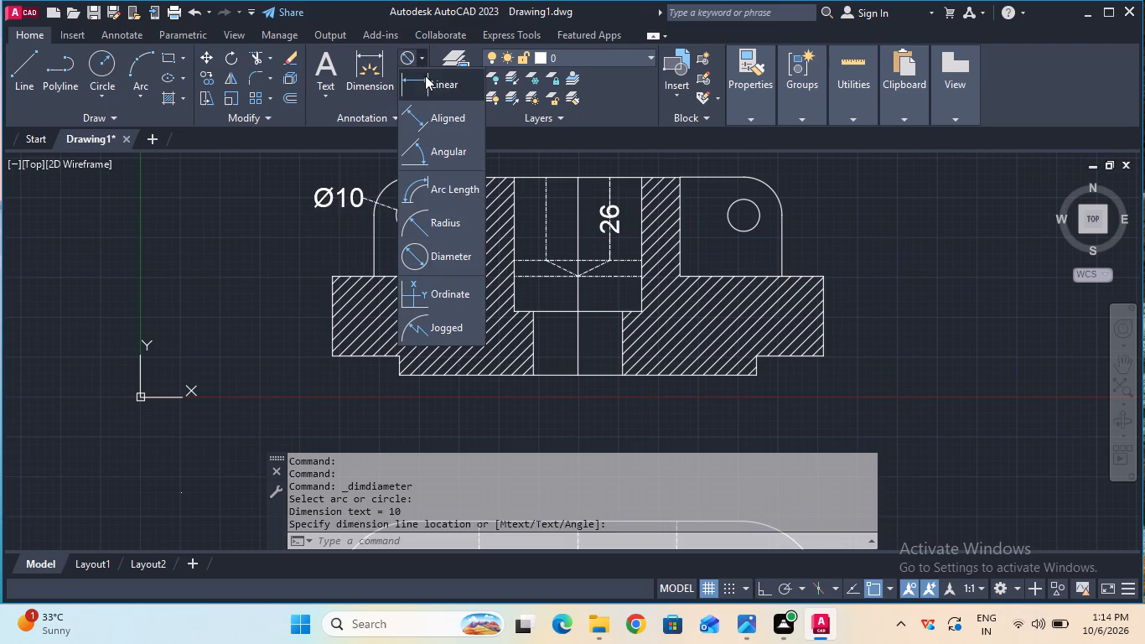
{"action": "left_click", "coordinate": [436, 225]}
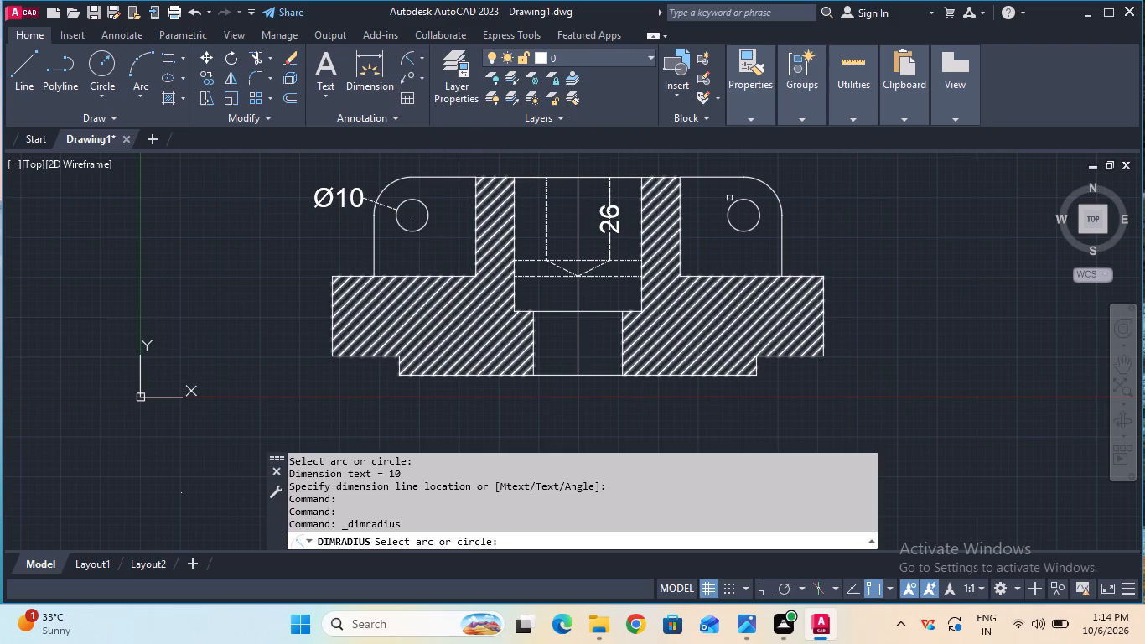
{"action": "left_click", "coordinate": [771, 188]}
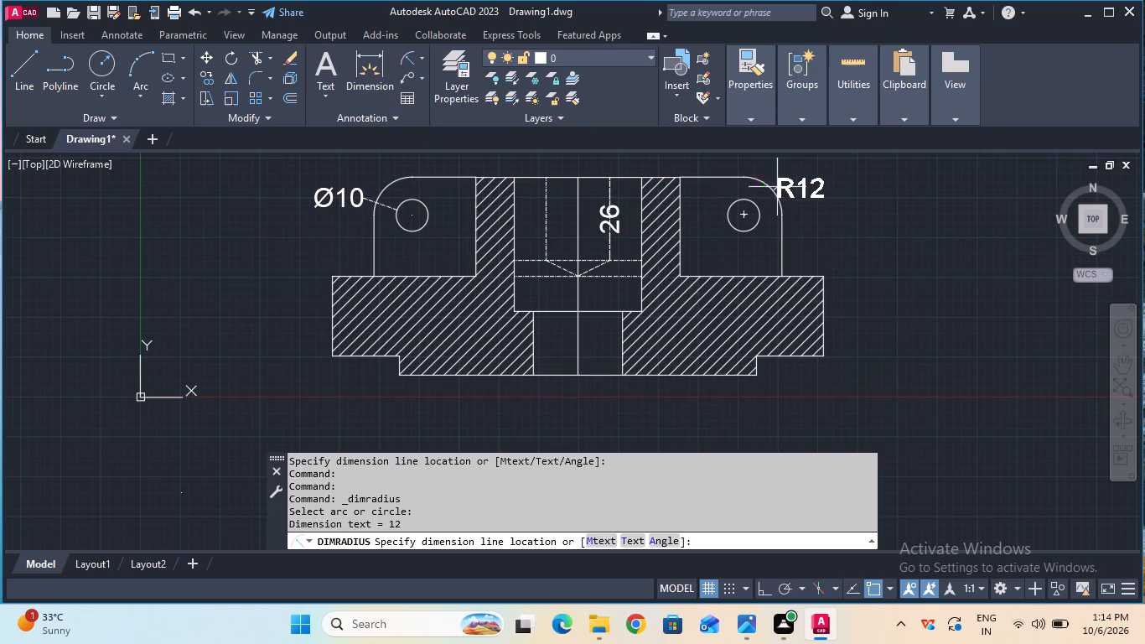
{"action": "left_click", "coordinate": [813, 184]}
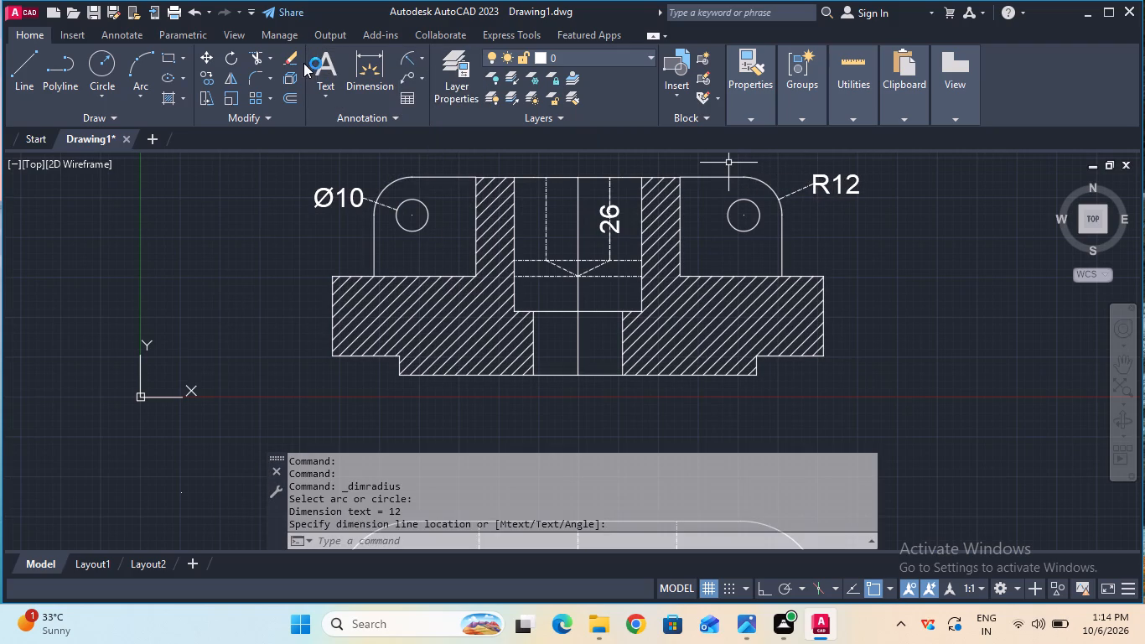
Add a horizontal linear dimension from the hatched boss wall's left edge to the left lug's corner arc start, above the section view.
{"action": "left_click", "coordinate": [424, 59]}
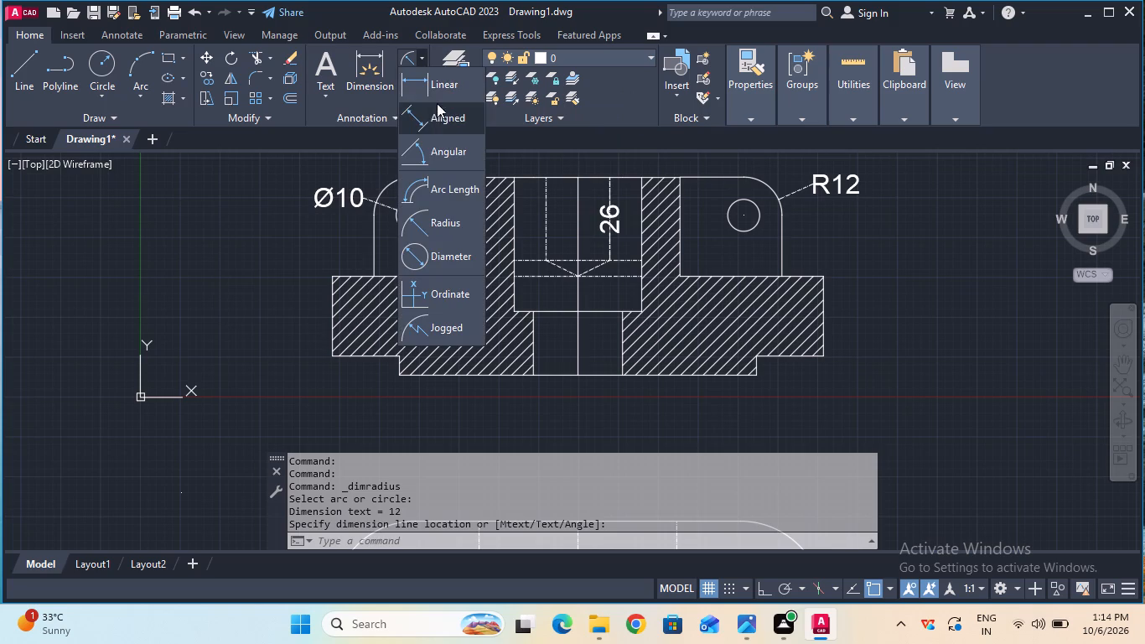
{"action": "left_click", "coordinate": [437, 86]}
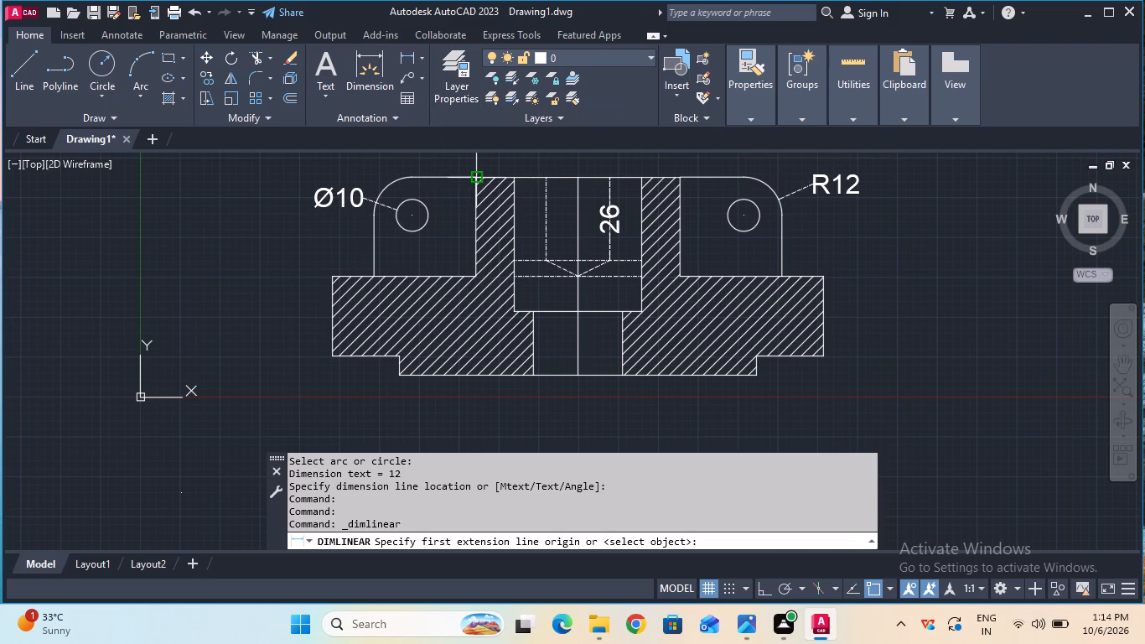
{"action": "left_click", "coordinate": [472, 179]}
{"action": "scroll", "coordinate": [425, 177], "scroll_direction": "down", "scroll_amount": 2, "text": "ctrl"}
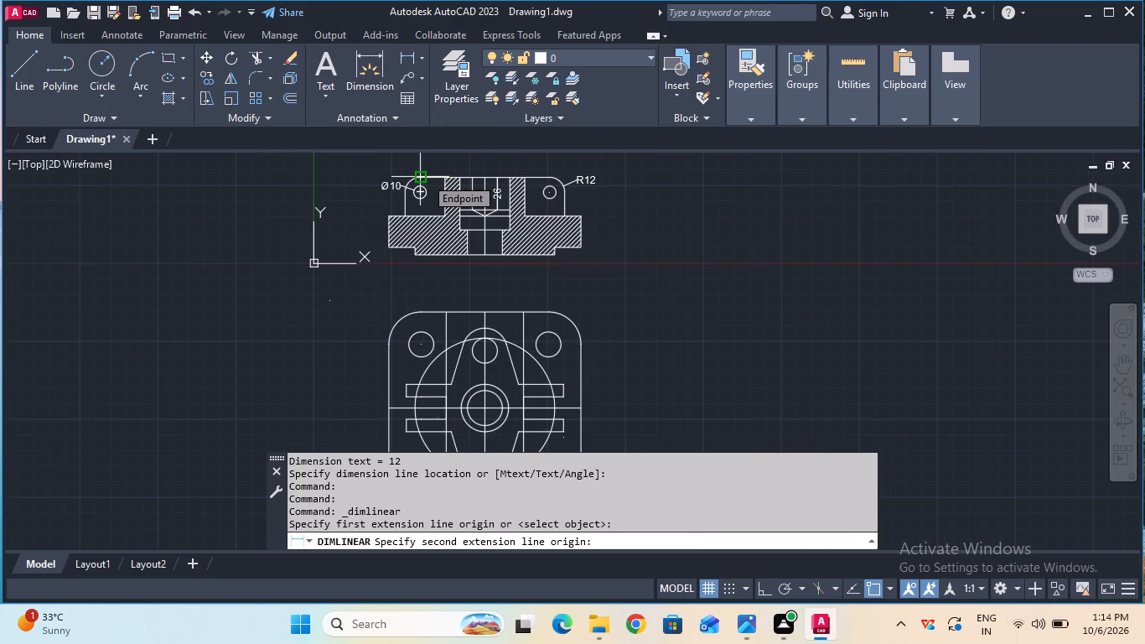
{"action": "left_click", "coordinate": [425, 177]}
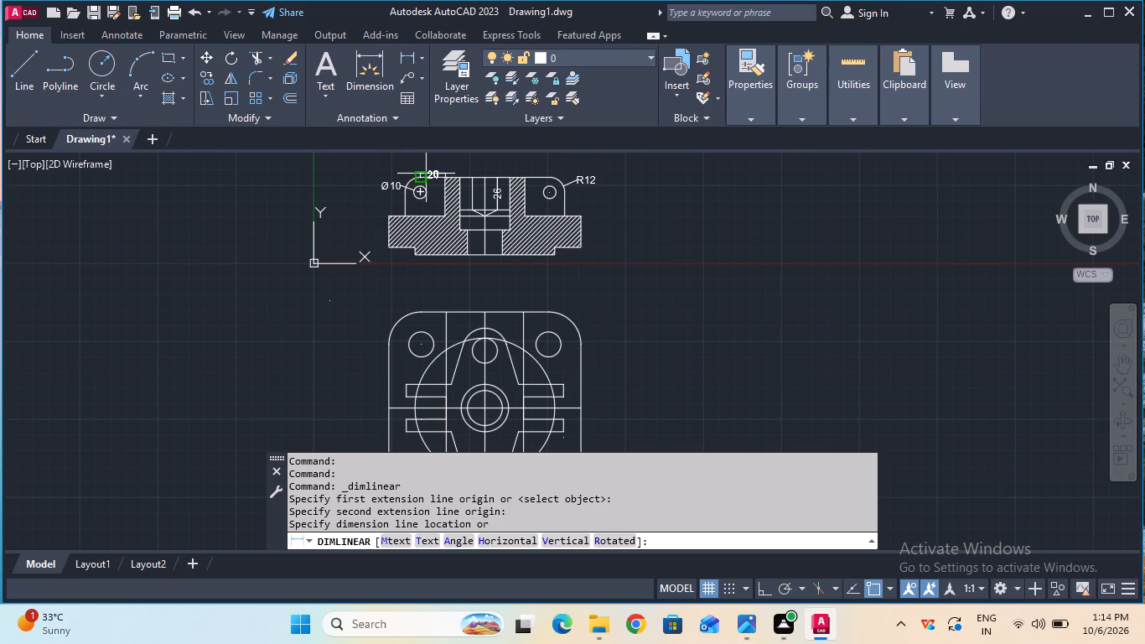
{"action": "left_click", "coordinate": [427, 163]}
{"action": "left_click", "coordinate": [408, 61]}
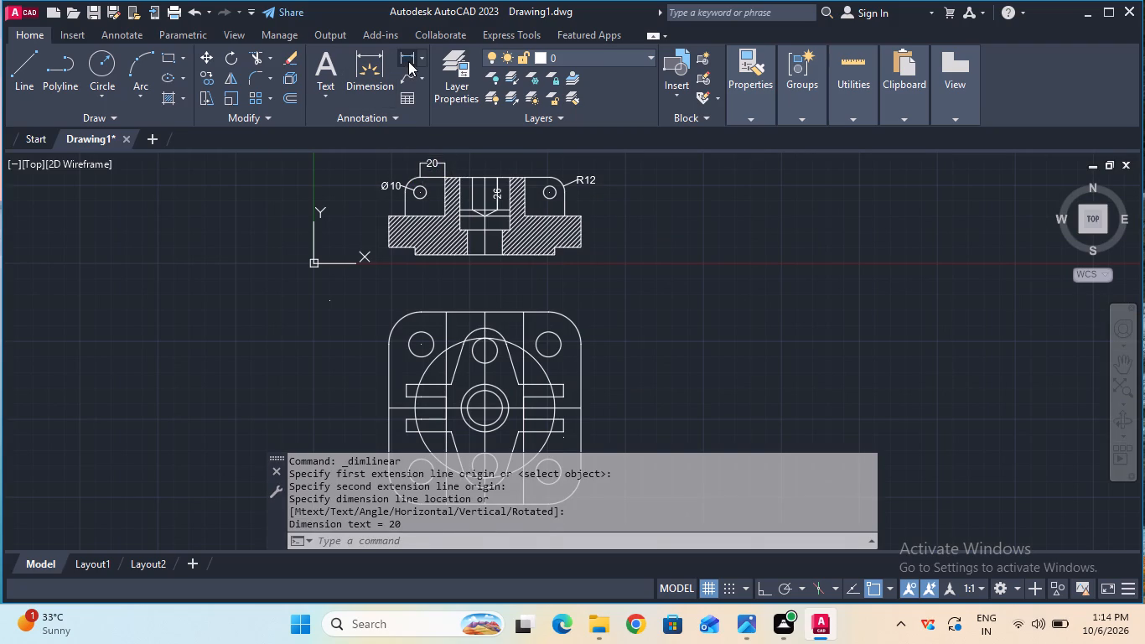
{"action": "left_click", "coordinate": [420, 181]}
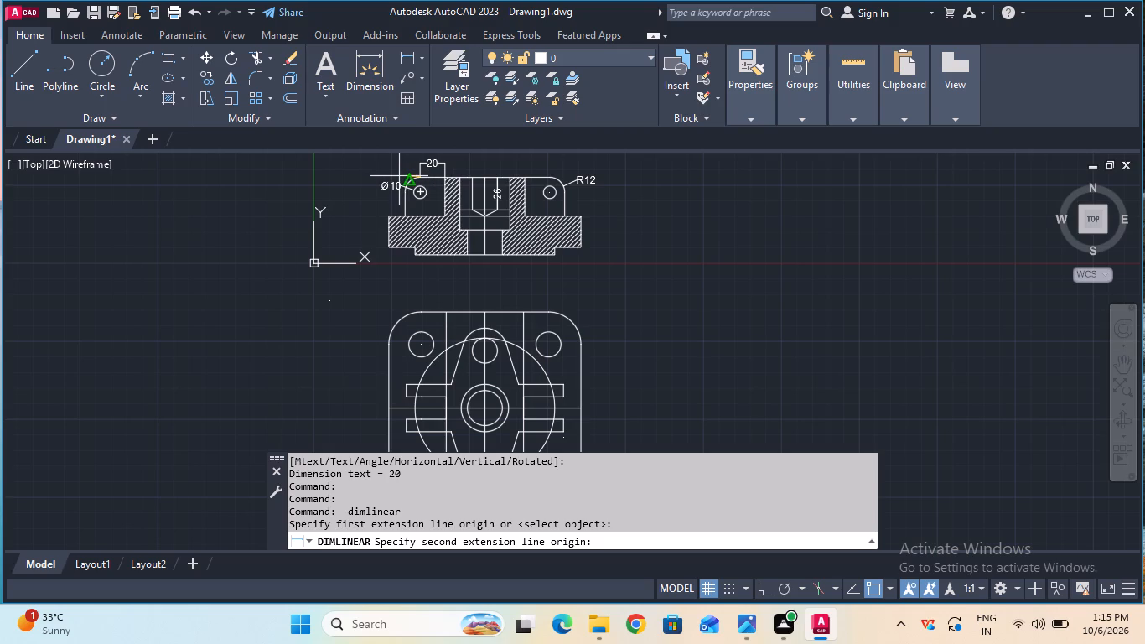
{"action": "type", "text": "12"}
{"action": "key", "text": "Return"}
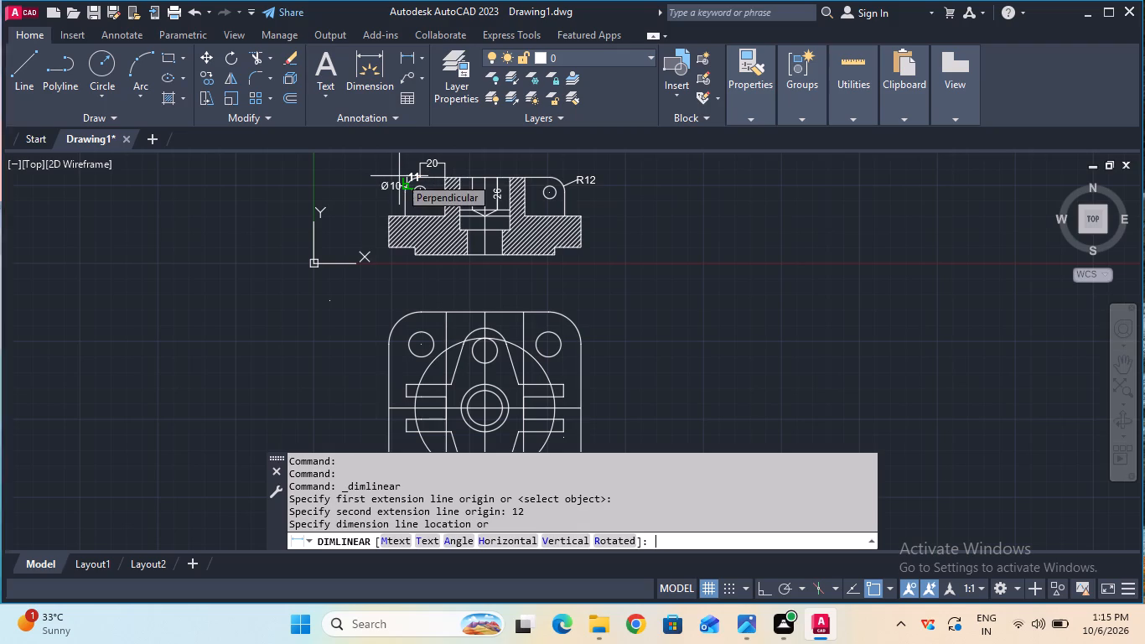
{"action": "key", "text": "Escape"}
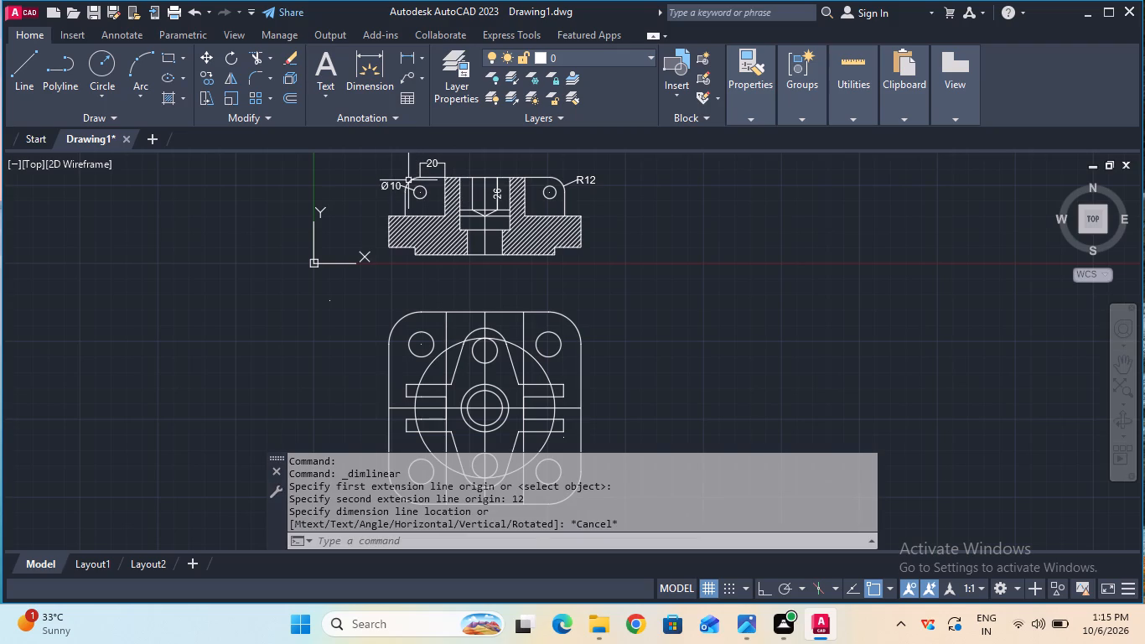
With ortho on, add a 12 mm horizontal linear dimension from the left lug's arc start outwards, placed above the existing 20 dimension.
{"action": "left_click", "coordinate": [1112, 354]}
{"action": "left_click_drag", "start_coordinate": [552, 190], "coordinate": [638, 314]}
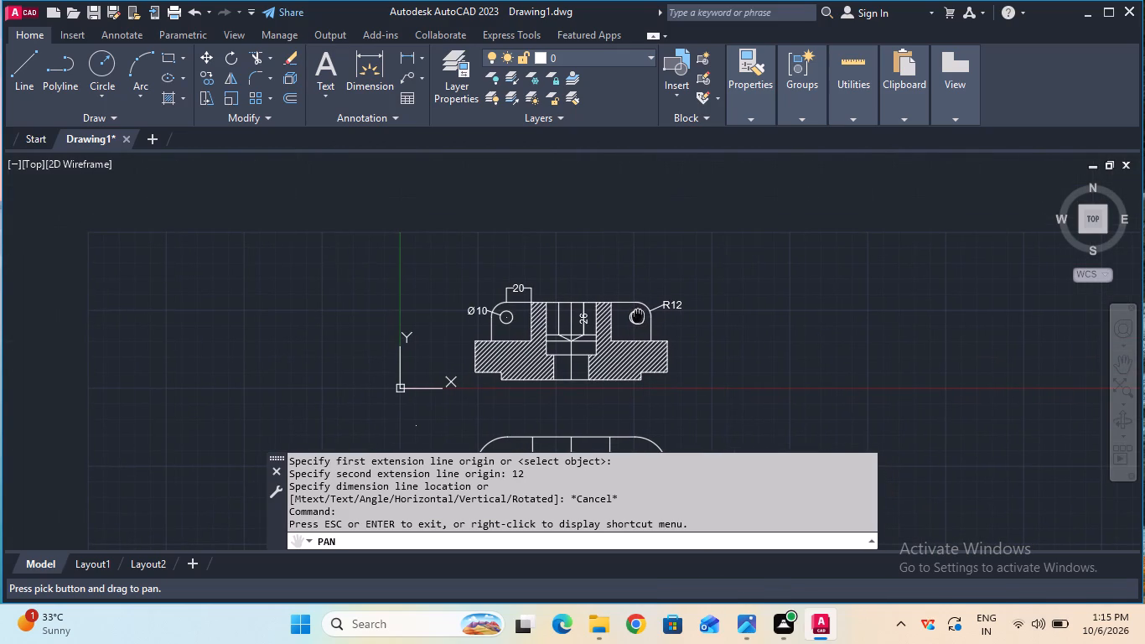
{"action": "key", "text": "Escape"}
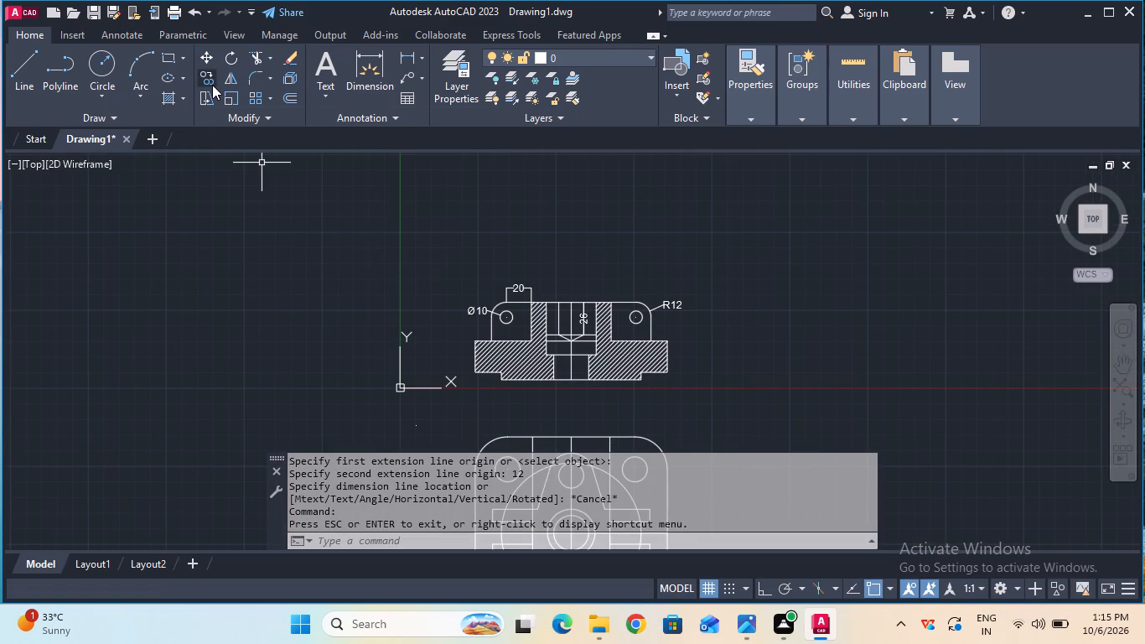
{"action": "double_click", "coordinate": [407, 55]}
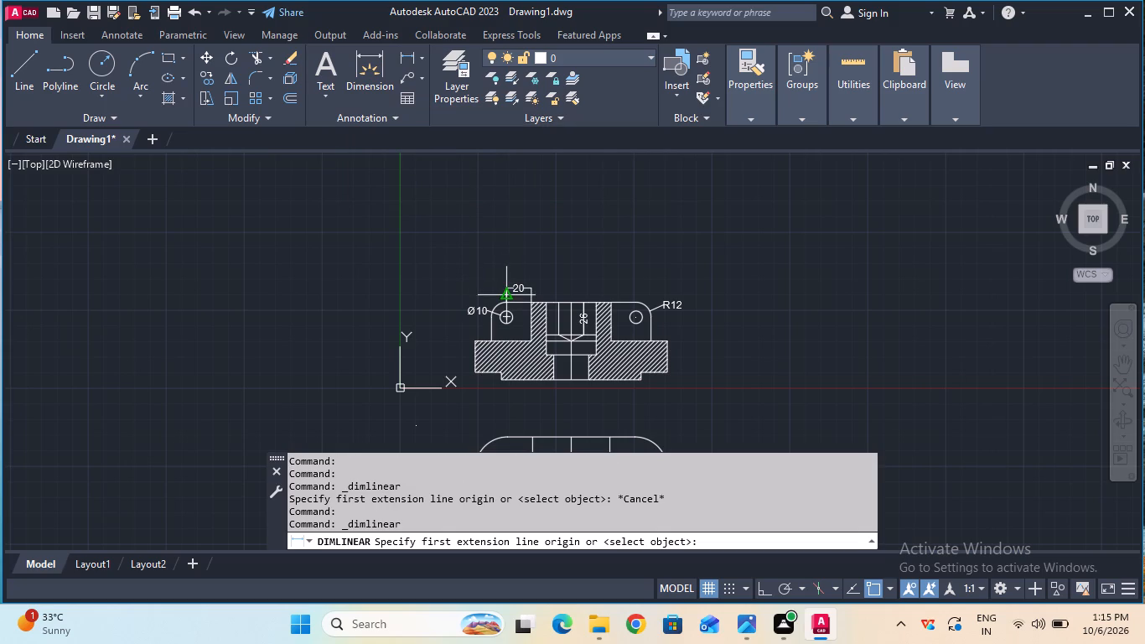
{"action": "left_click", "coordinate": [505, 297]}
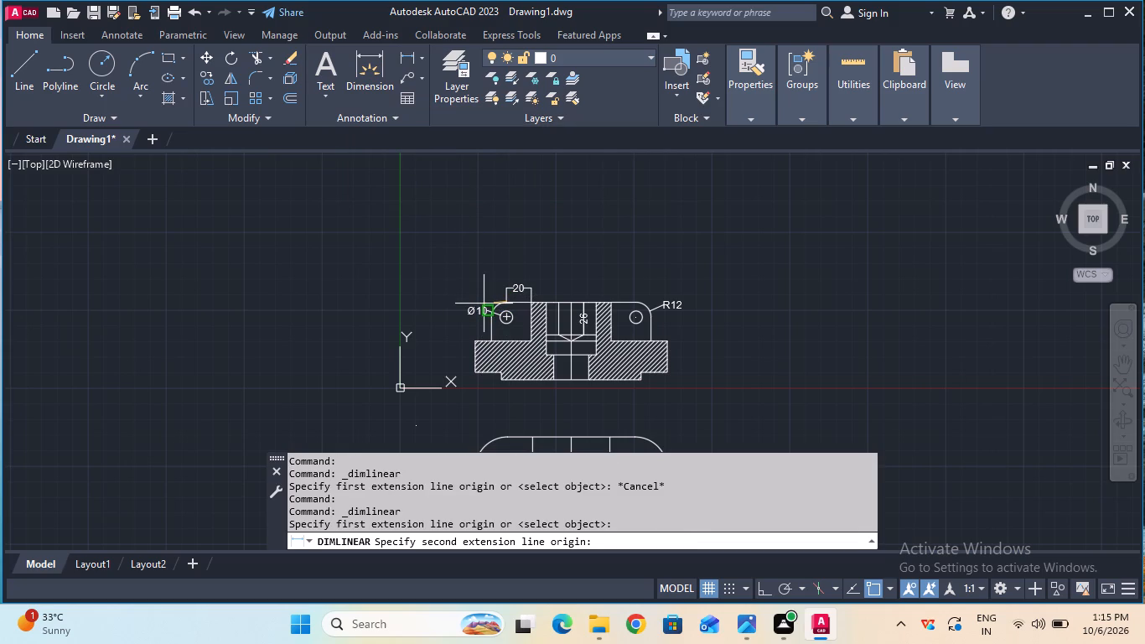
{"action": "key", "text": "F8"}
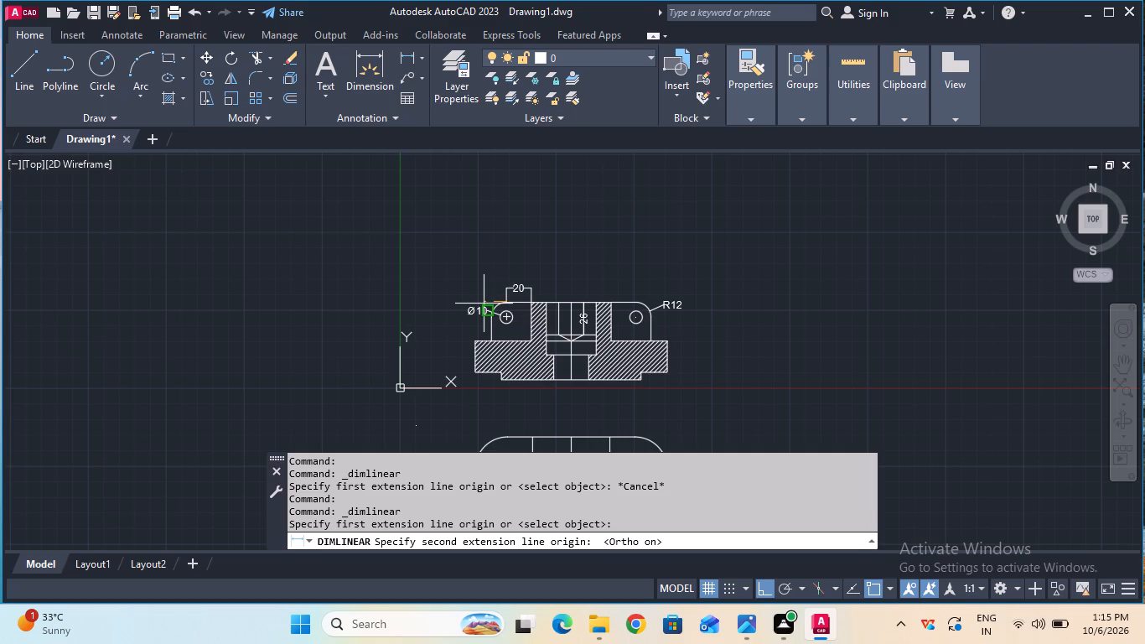
{"action": "type", "text": "12"}
{"action": "key", "text": "Return"}
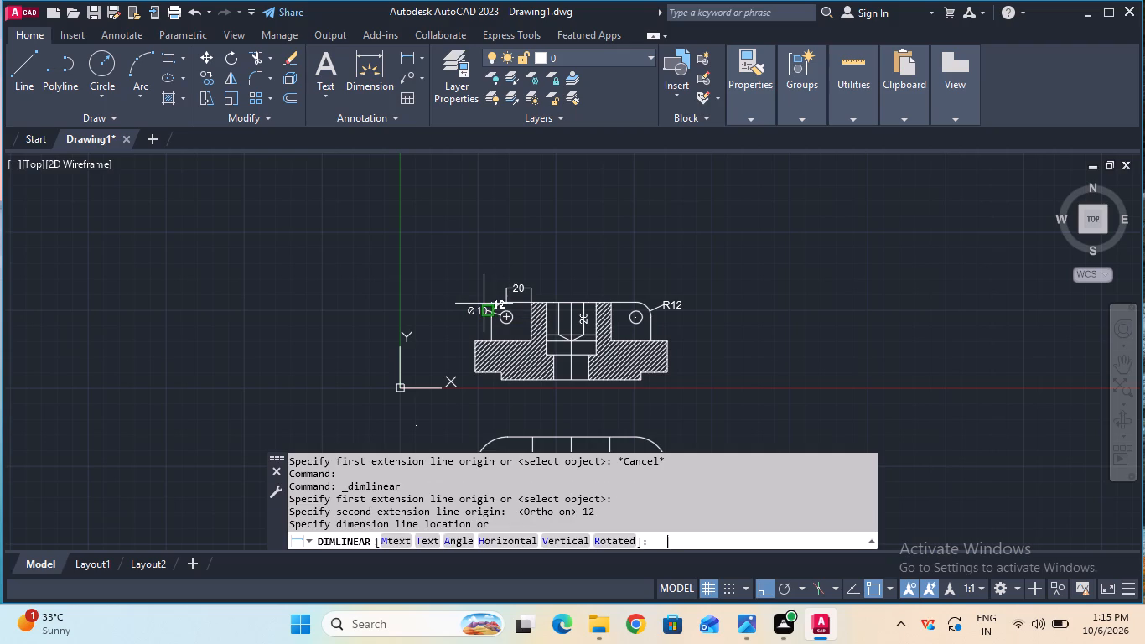
{"action": "left_click", "coordinate": [482, 254]}
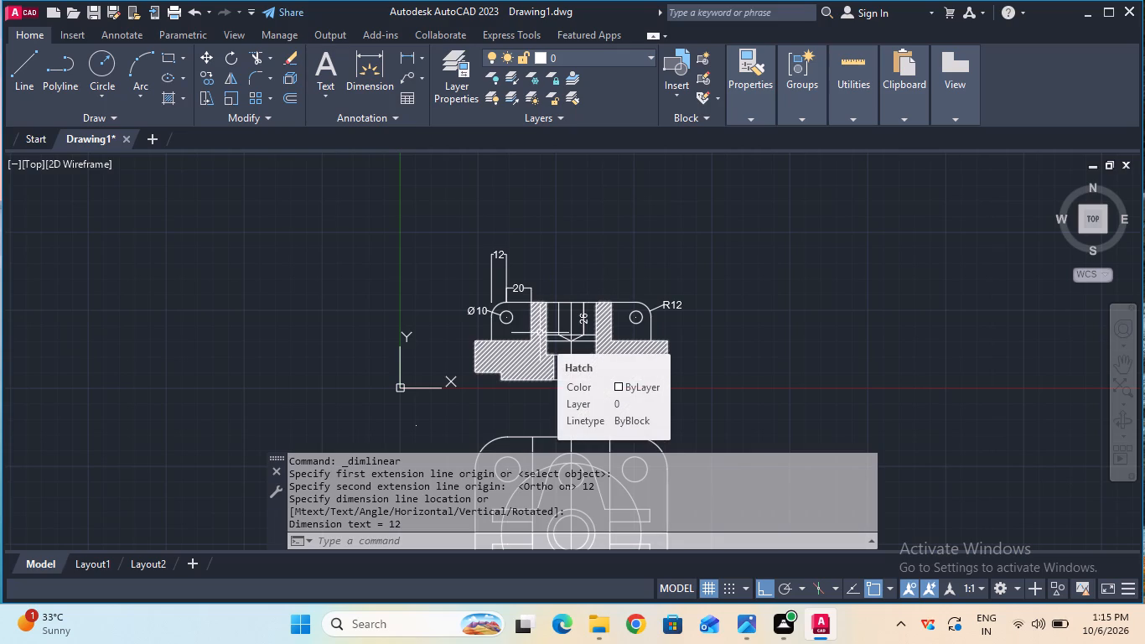
Add a vertical linear dimension for the height of the bottom step, placed left of the section view.
{"action": "double_click", "coordinate": [400, 54]}
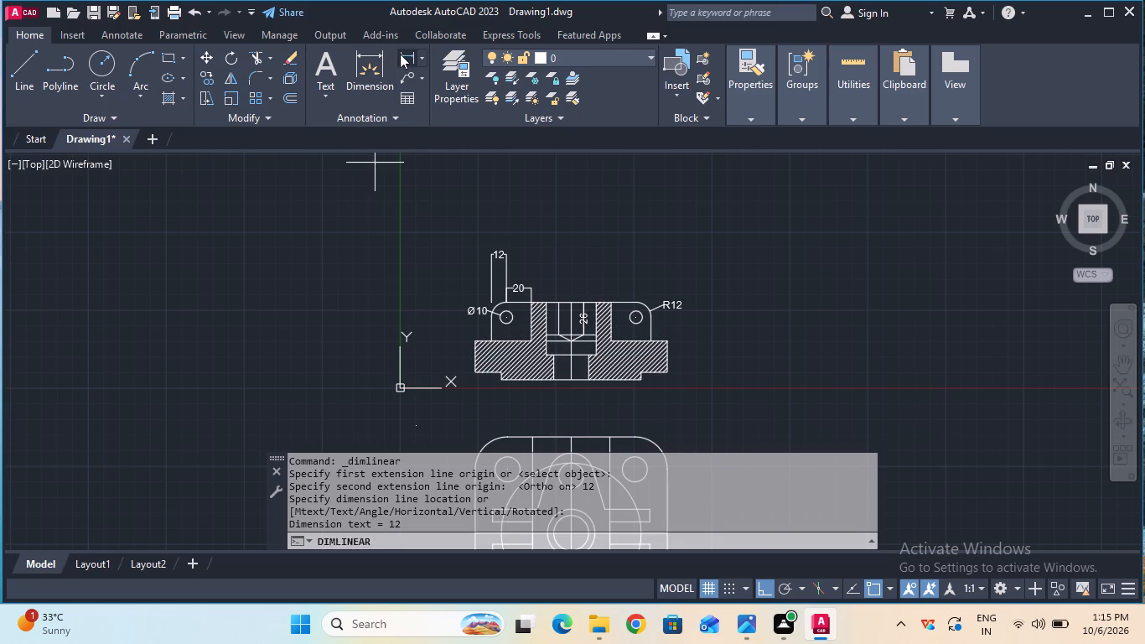
{"action": "left_click", "coordinate": [496, 374]}
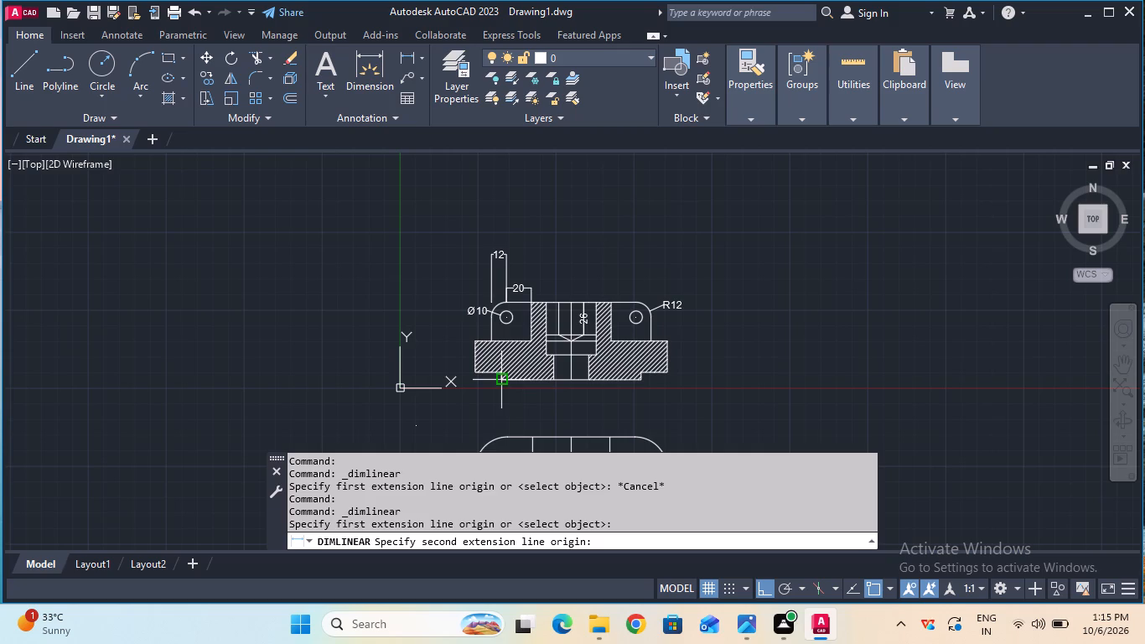
{"action": "left_click", "coordinate": [498, 382]}
{"action": "left_click", "coordinate": [454, 396]}
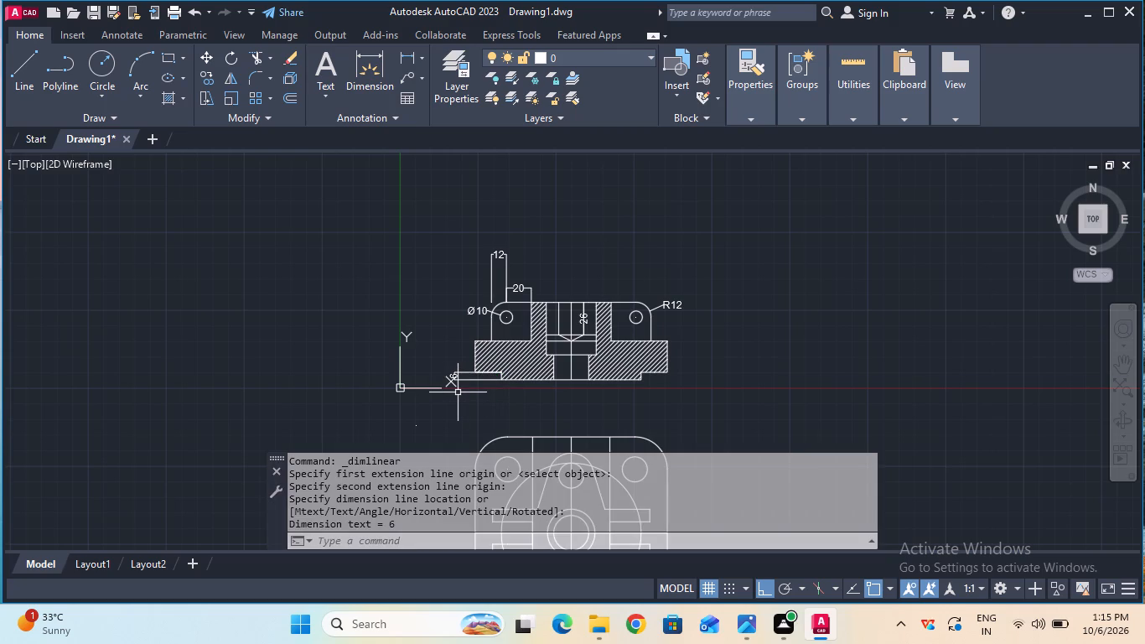
Add a vertical linear dimension for the left lug's height, from the top edge to the base's upper face, left of the section view.
{"action": "left_click", "coordinate": [405, 63]}
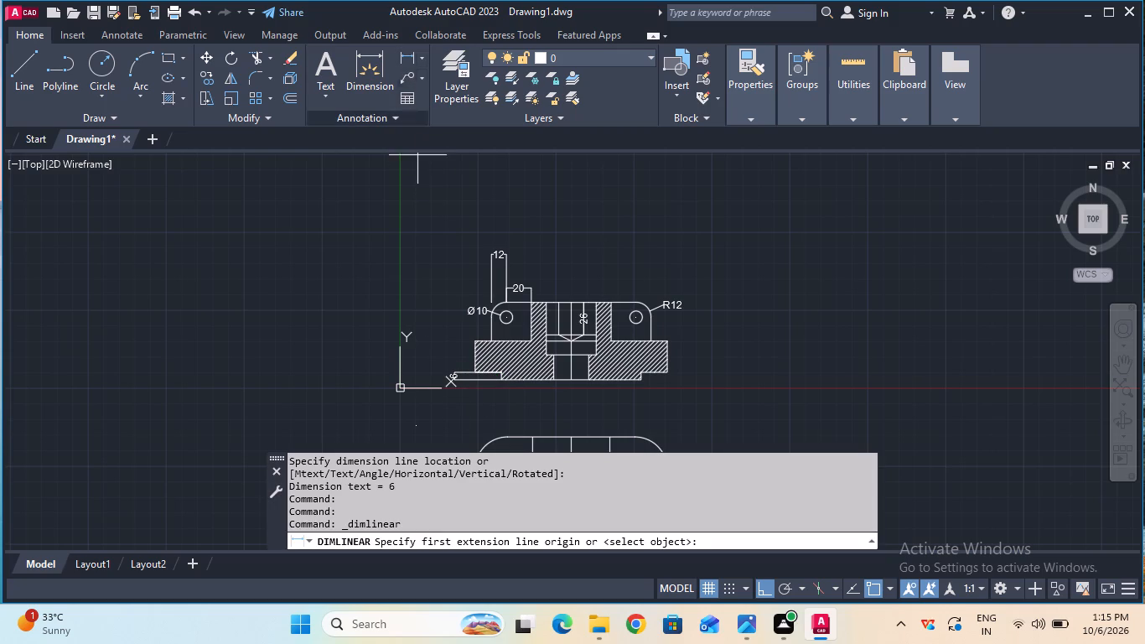
{"action": "double_click", "coordinate": [530, 306]}
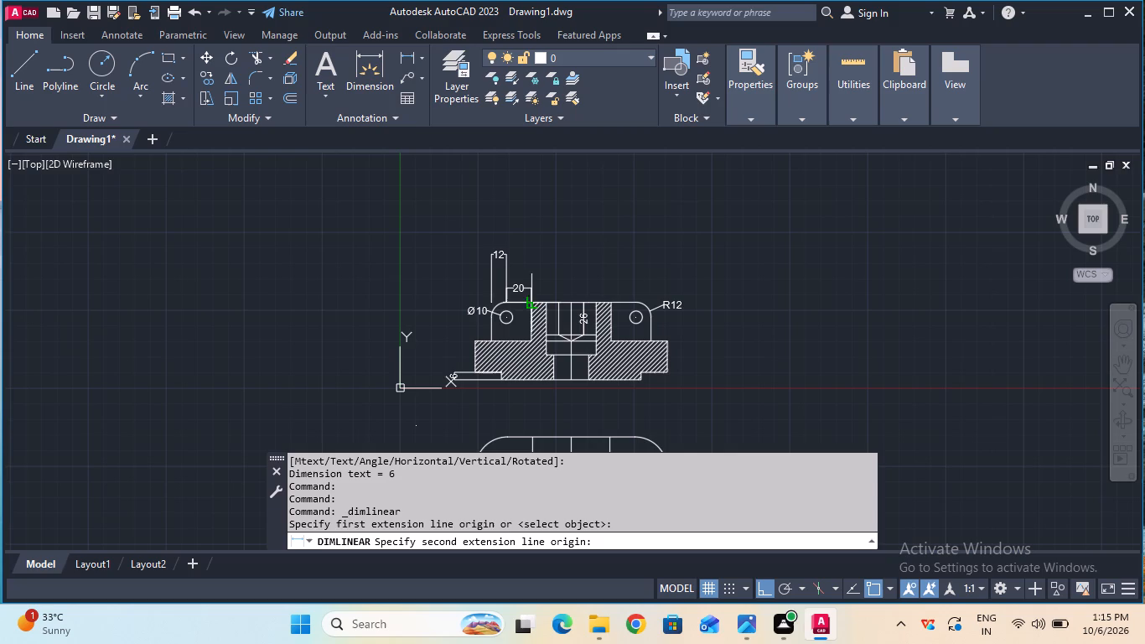
{"action": "double_click", "coordinate": [527, 344]}
{"action": "double_click", "coordinate": [448, 340]}
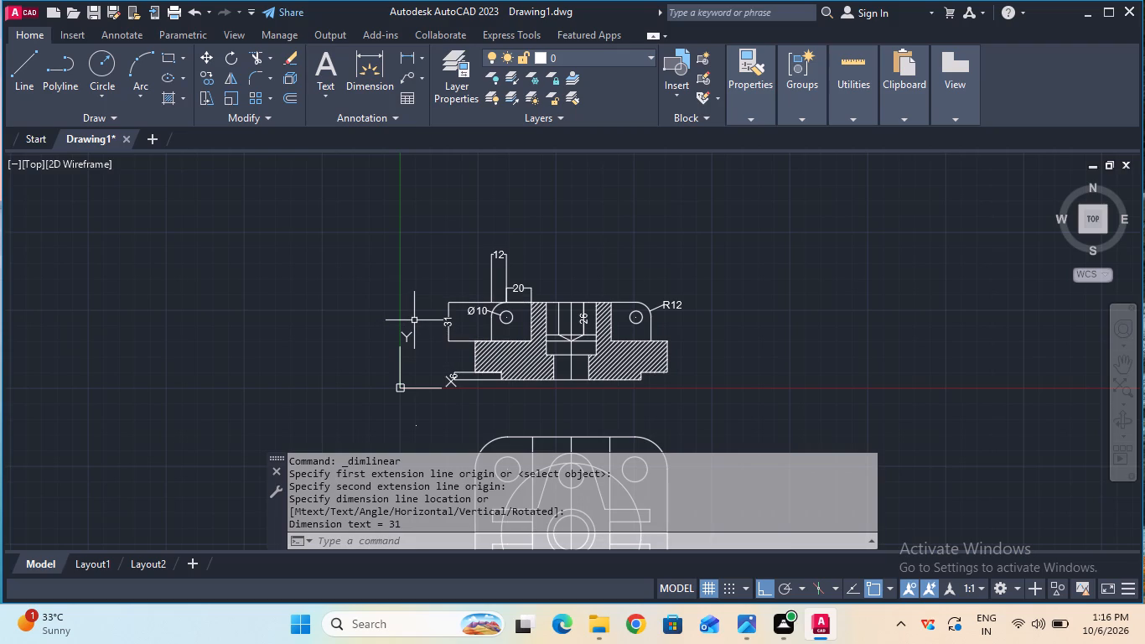
Add a vertical linear dimension for the thickness of the base flange's right edge, placed just outside the section view.
{"action": "left_click", "coordinate": [401, 60]}
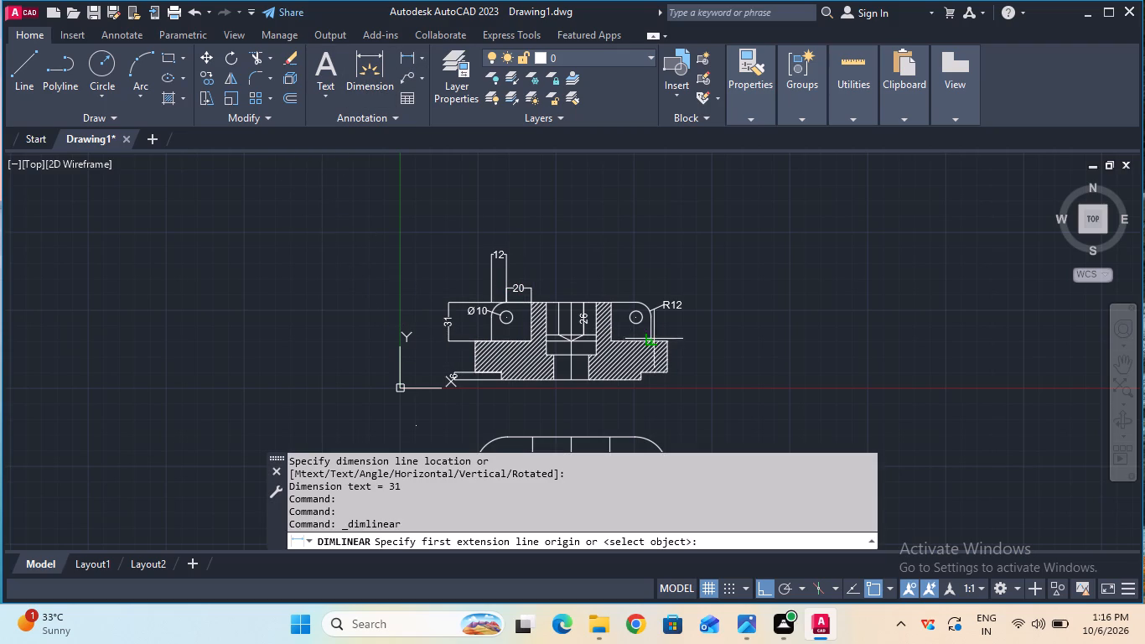
{"action": "left_click", "coordinate": [666, 341]}
{"action": "left_click", "coordinate": [668, 369]}
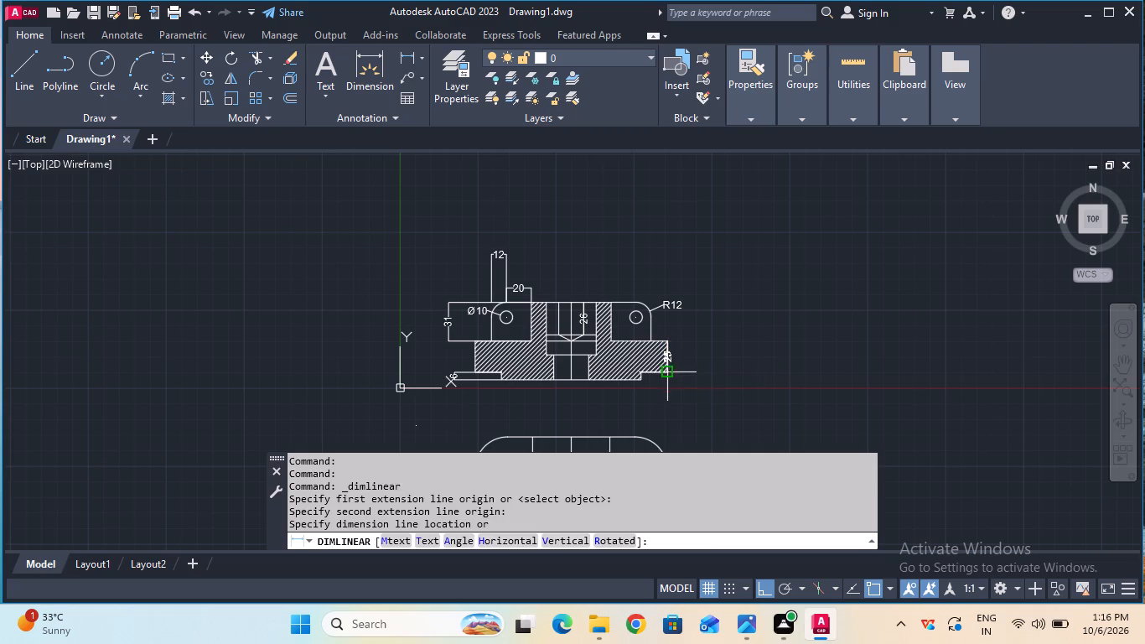
{"action": "left_click", "coordinate": [682, 371]}
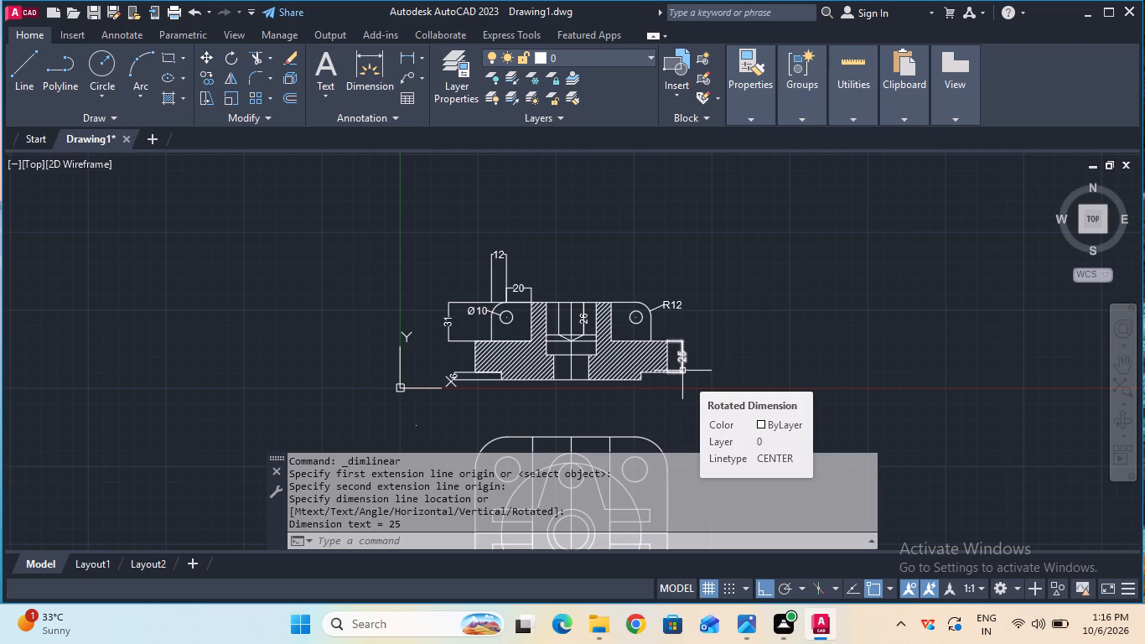
{"action": "left_click", "coordinate": [754, 348]}
{"action": "left_click", "coordinate": [945, 361]}
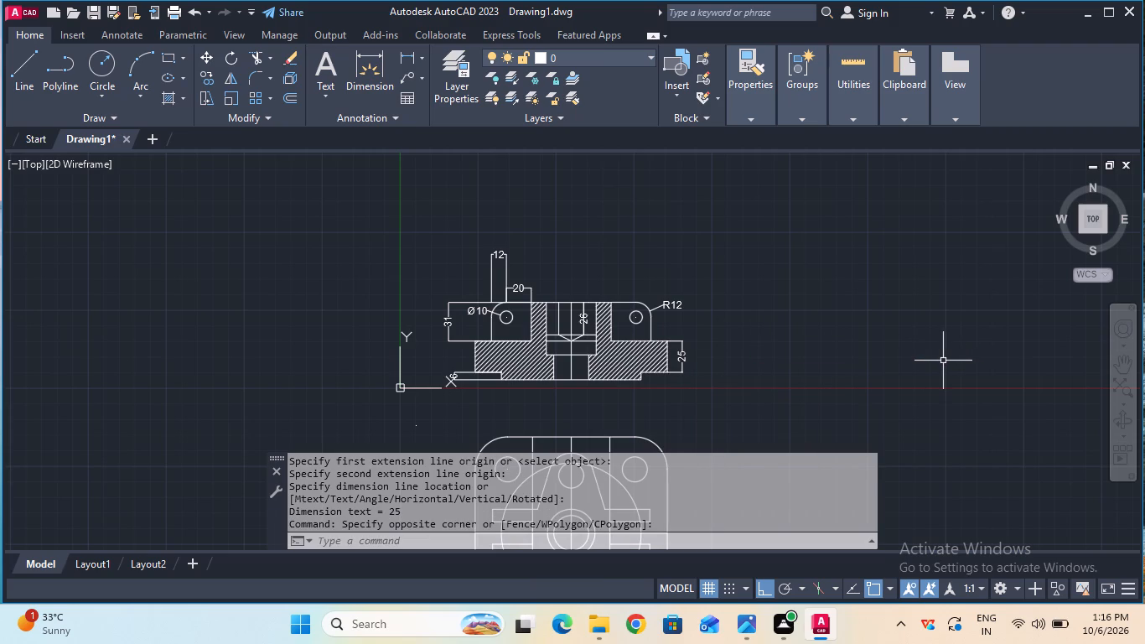
Add a horizontal linear dimension from the top view's upper-left hole centre to the plate's left edge, placed above the plate.
{"action": "left_click", "coordinate": [1116, 365]}
{"action": "left_click_drag", "start_coordinate": [922, 415], "coordinate": [920, 396]}
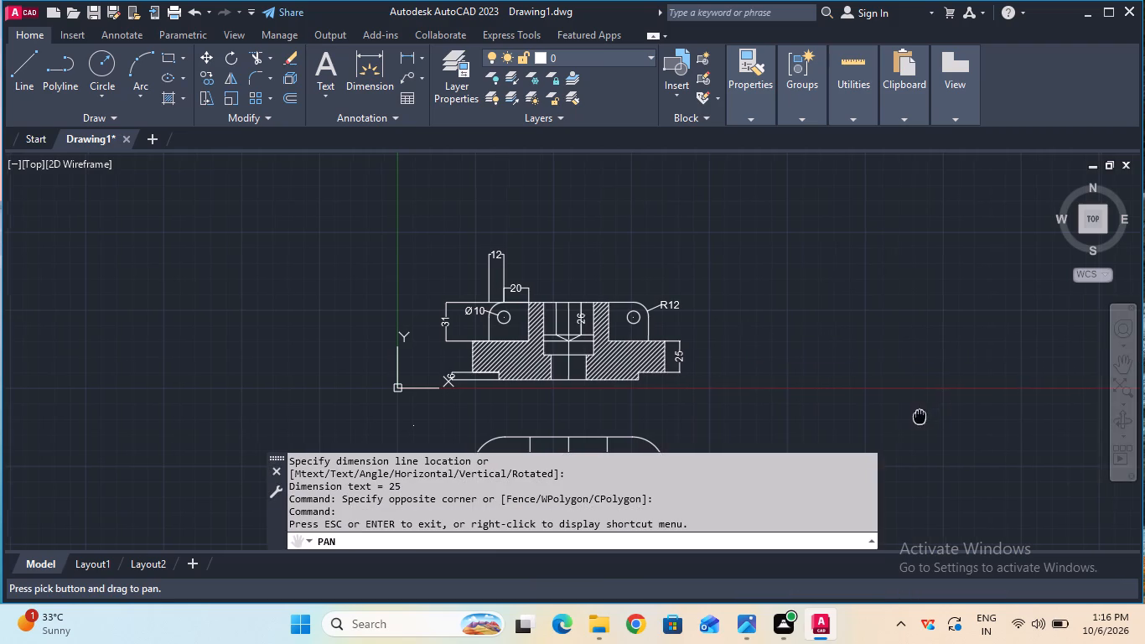
{"action": "left_click_drag", "start_coordinate": [920, 396], "coordinate": [885, 235]}
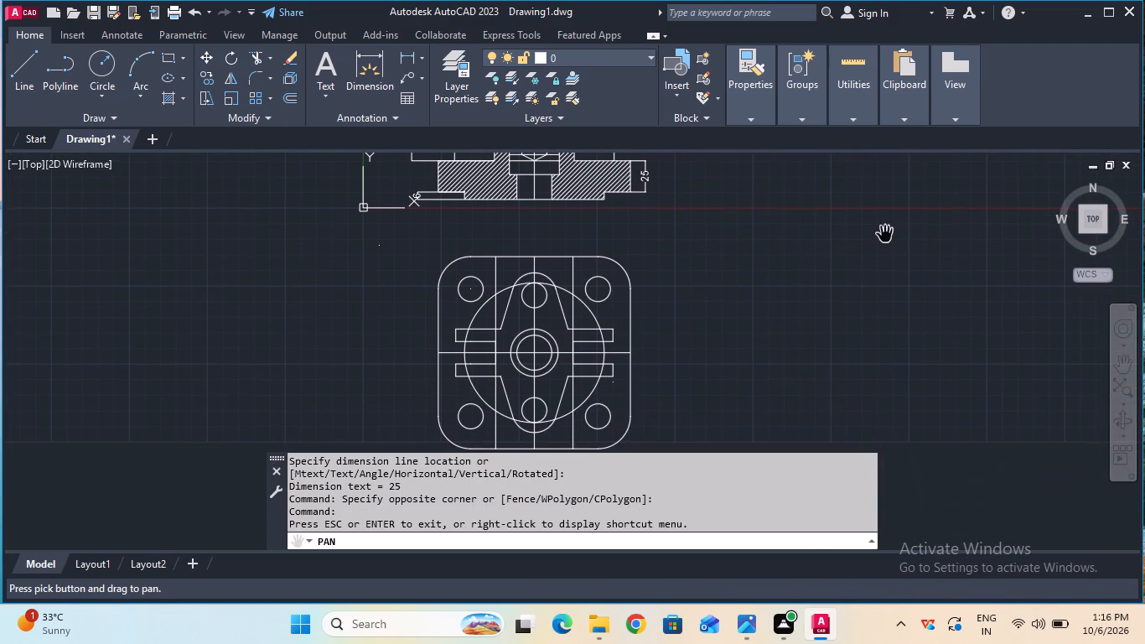
{"action": "key", "text": "Escape"}
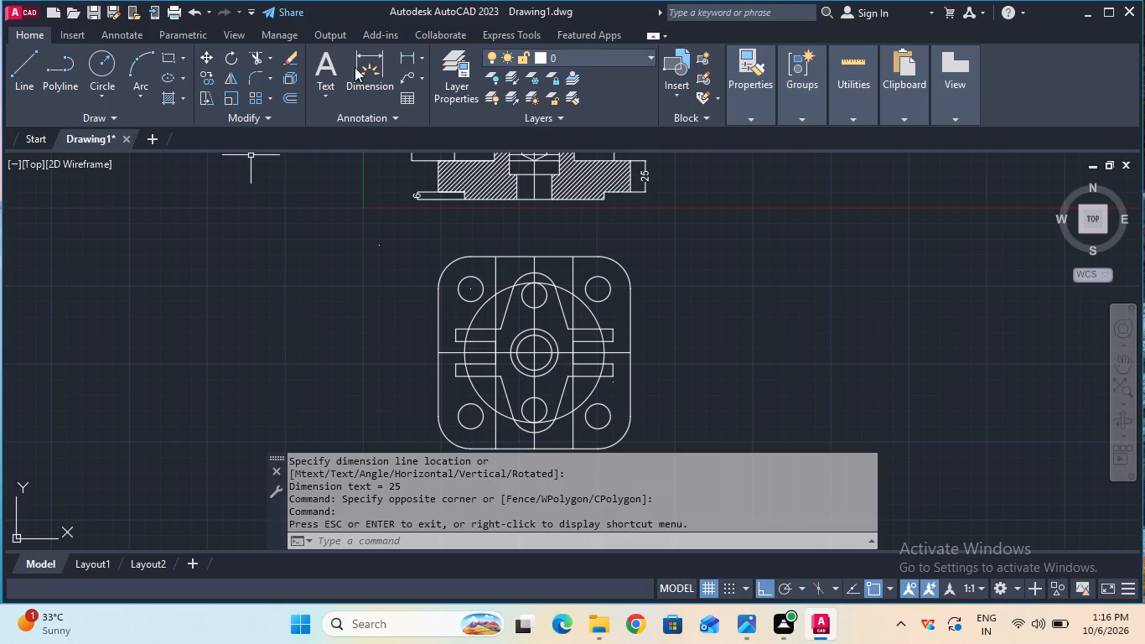
{"action": "left_click", "coordinate": [406, 60]}
{"action": "left_click_drag", "start_coordinate": [406, 60], "coordinate": [415, 252]}
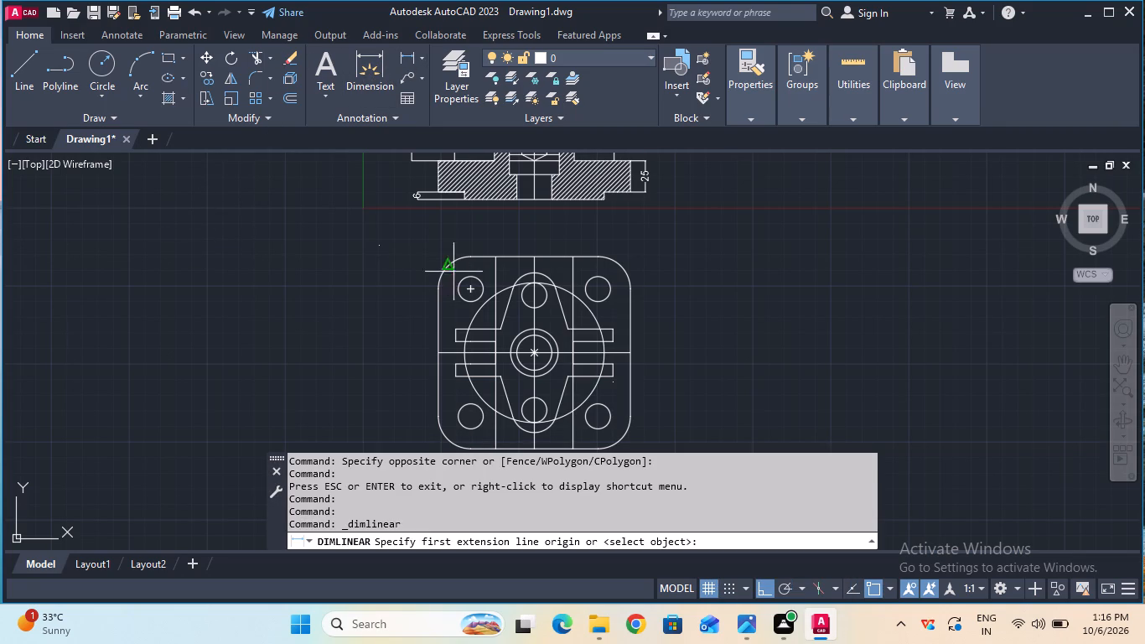
{"action": "double_click", "coordinate": [472, 288]}
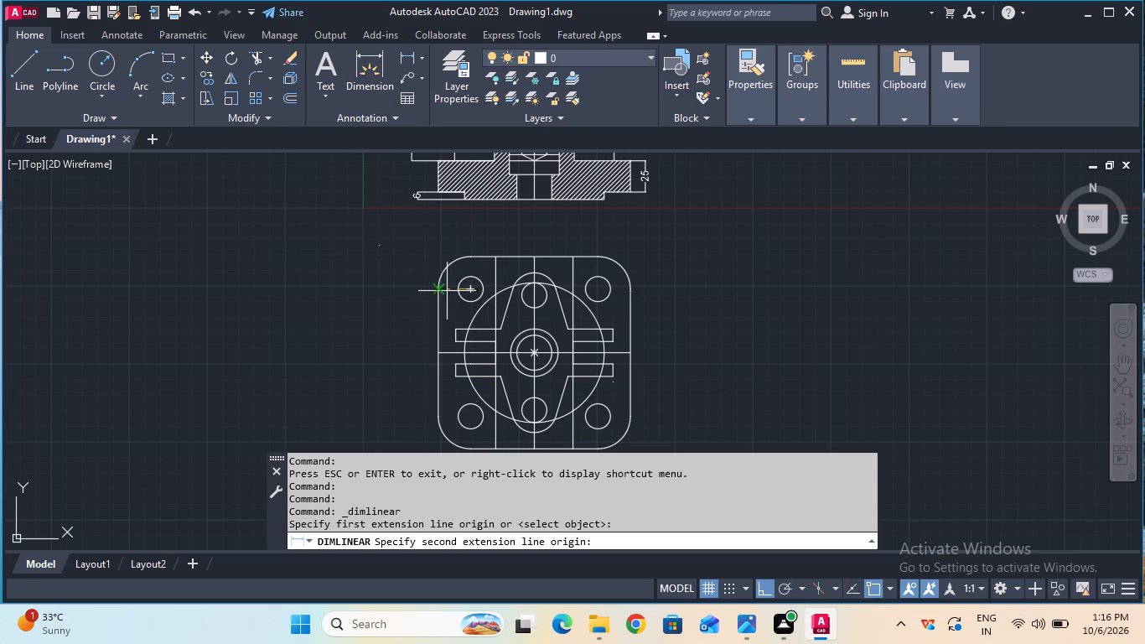
{"action": "double_click", "coordinate": [439, 291]}
{"action": "double_click", "coordinate": [438, 232]}
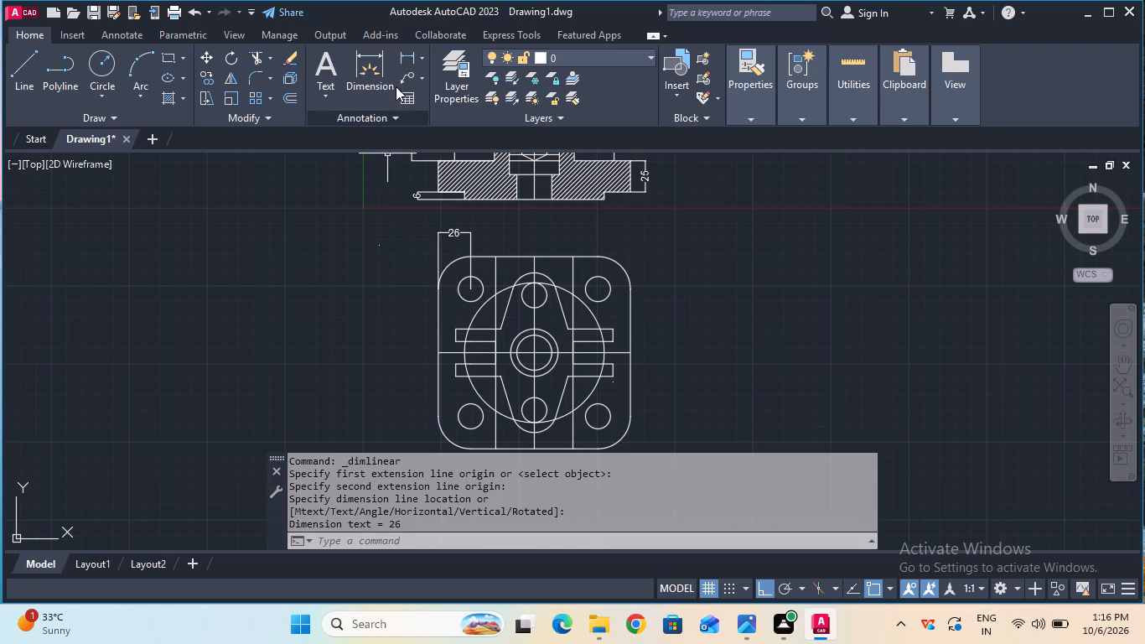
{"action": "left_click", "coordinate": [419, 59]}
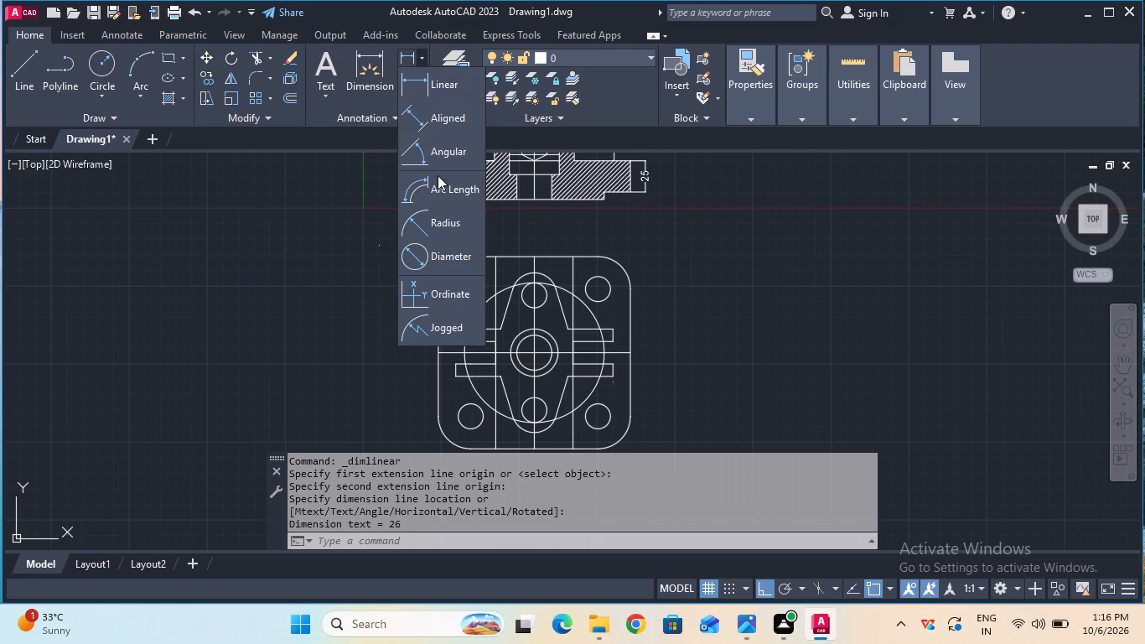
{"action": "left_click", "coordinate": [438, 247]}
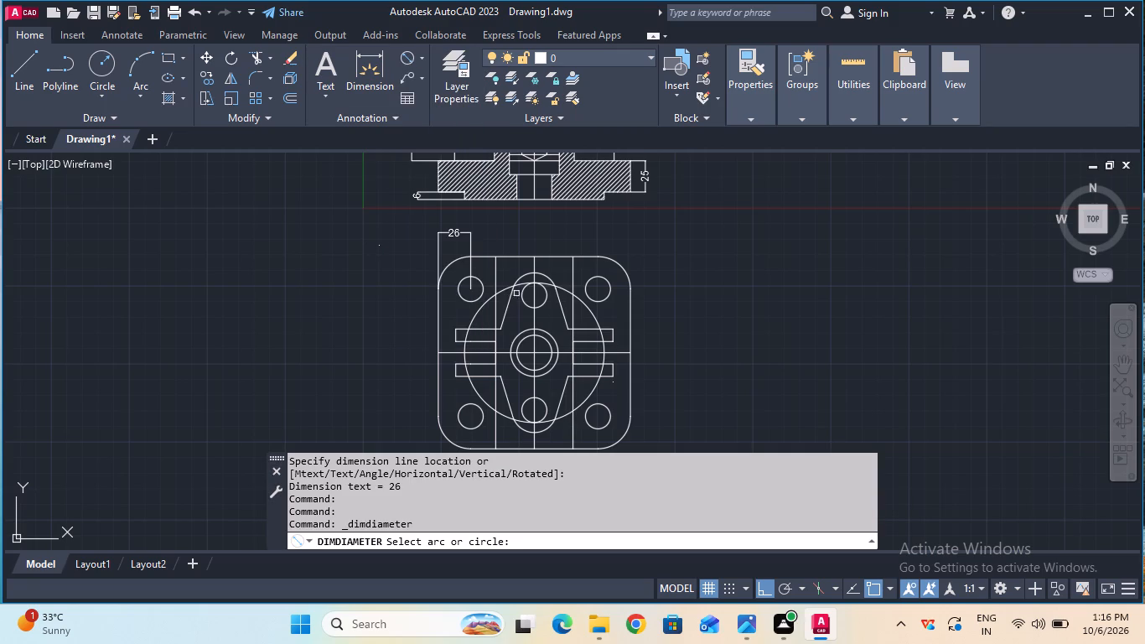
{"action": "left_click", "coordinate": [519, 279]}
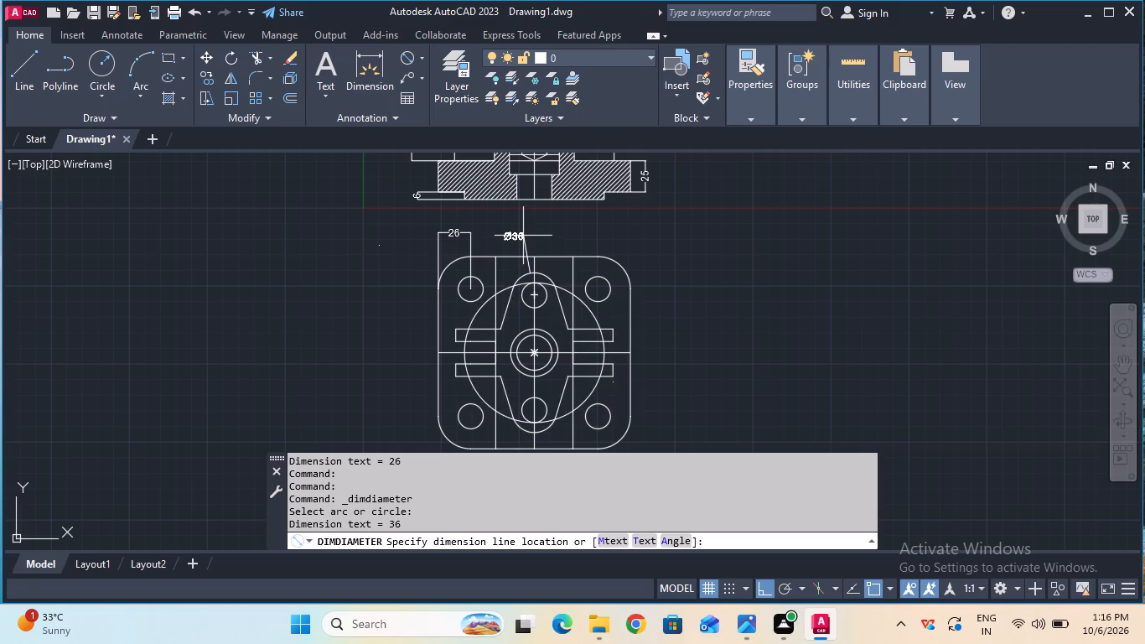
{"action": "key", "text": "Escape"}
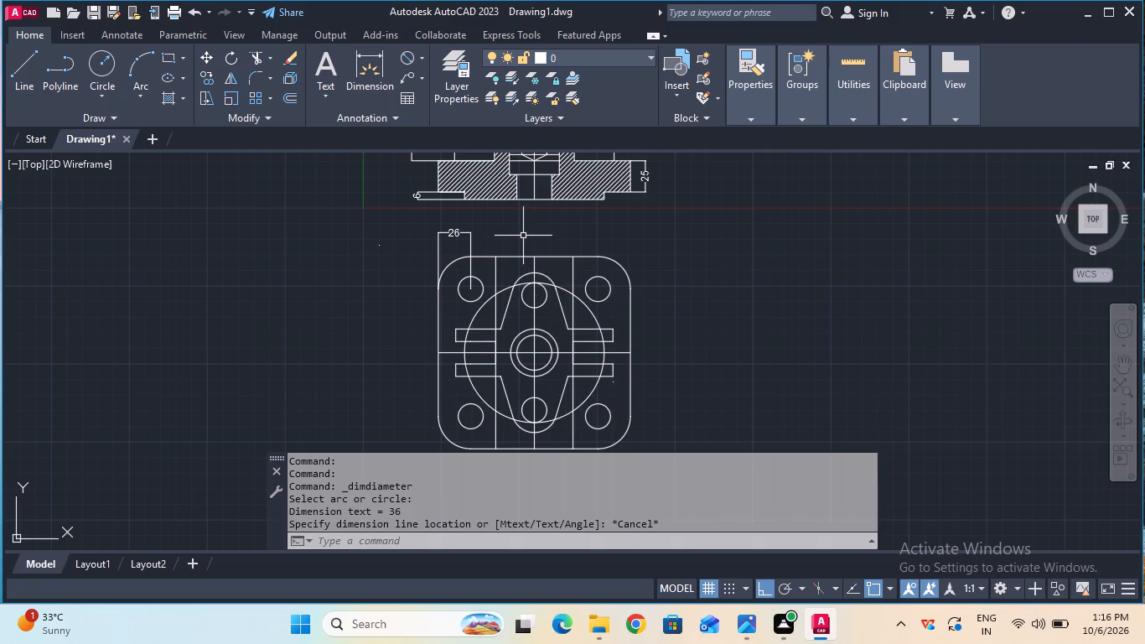
Add a radius dimension to the top arc of the central profile in the top view, placed above the plate.
{"action": "left_click", "coordinate": [422, 55]}
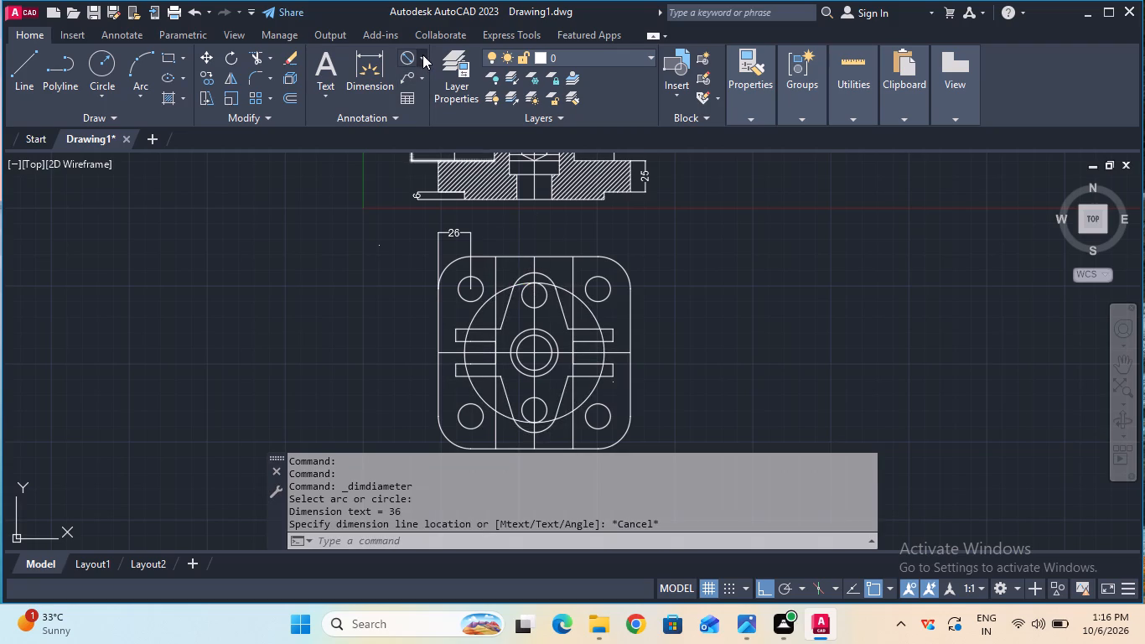
{"action": "left_click", "coordinate": [458, 230]}
{"action": "left_click", "coordinate": [549, 275]}
{"action": "double_click", "coordinate": [560, 230]}
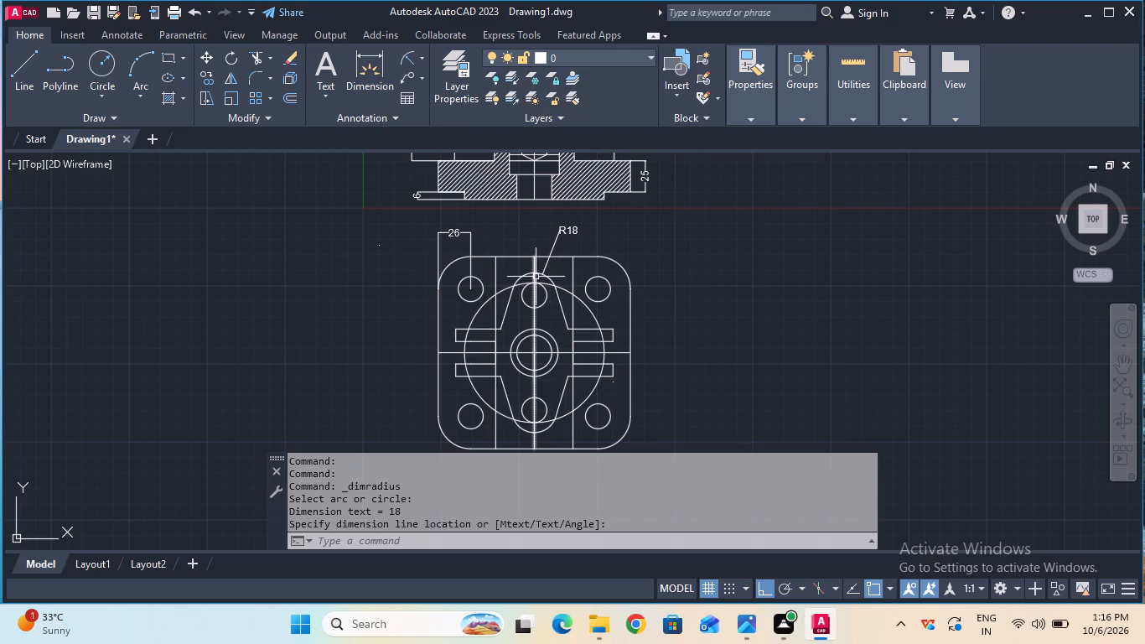
Add a vertical linear dimension for the plate's overall height in the top view, placed left of the plate.
{"action": "left_click", "coordinate": [1110, 364]}
{"action": "left_click", "coordinate": [1122, 364]}
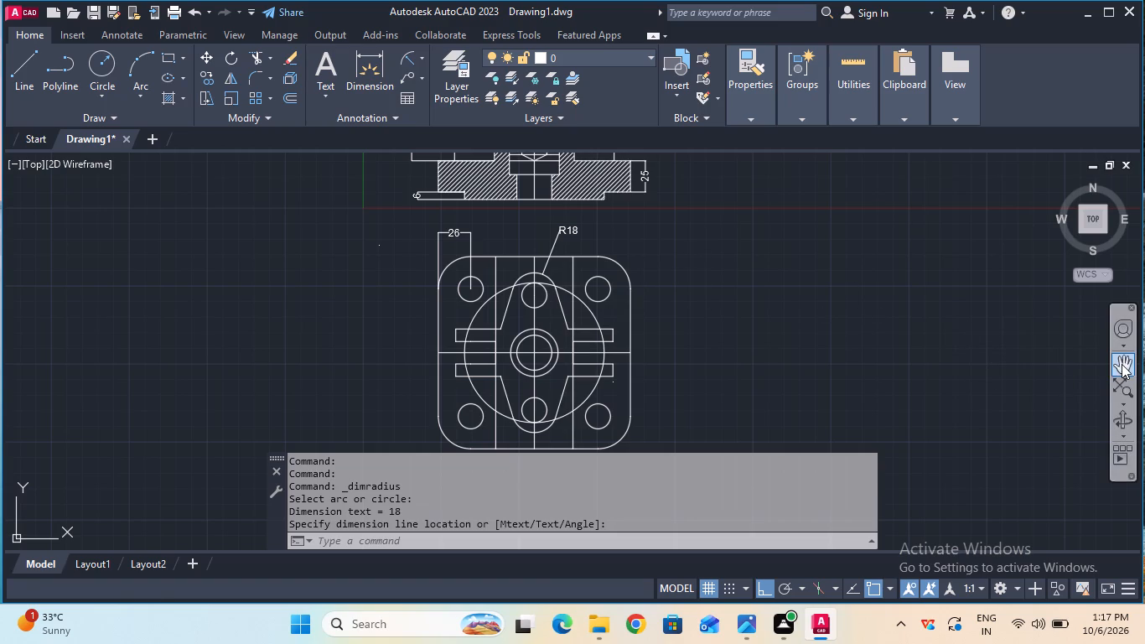
{"action": "left_click_drag", "start_coordinate": [1078, 367], "coordinate": [1062, 300]}
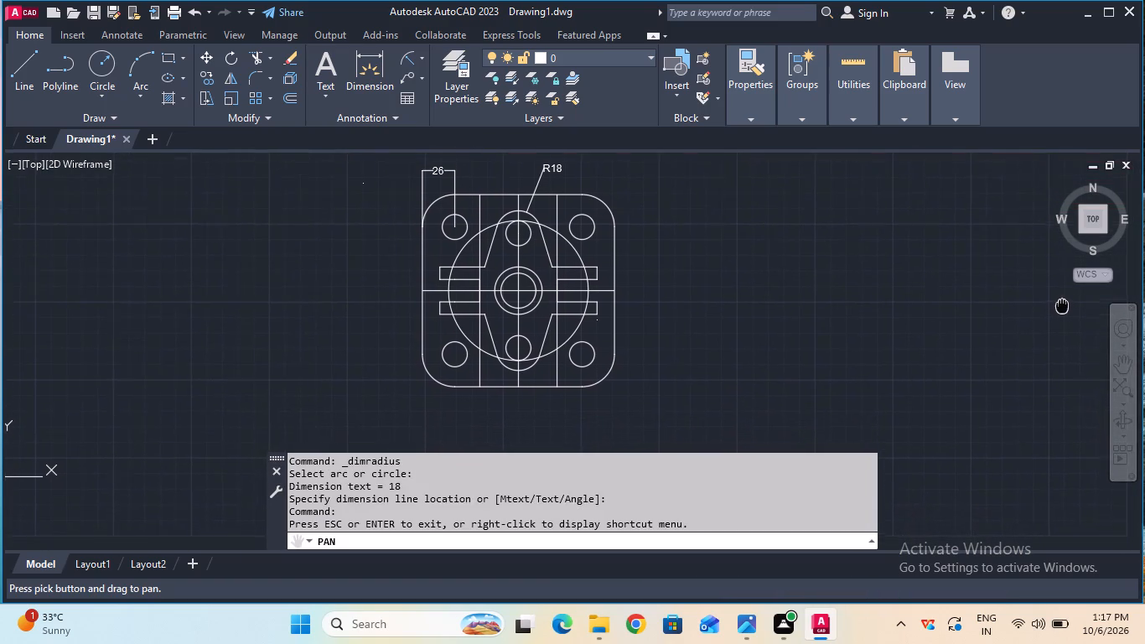
{"action": "left_click_drag", "start_coordinate": [1062, 300], "coordinate": [1060, 283]}
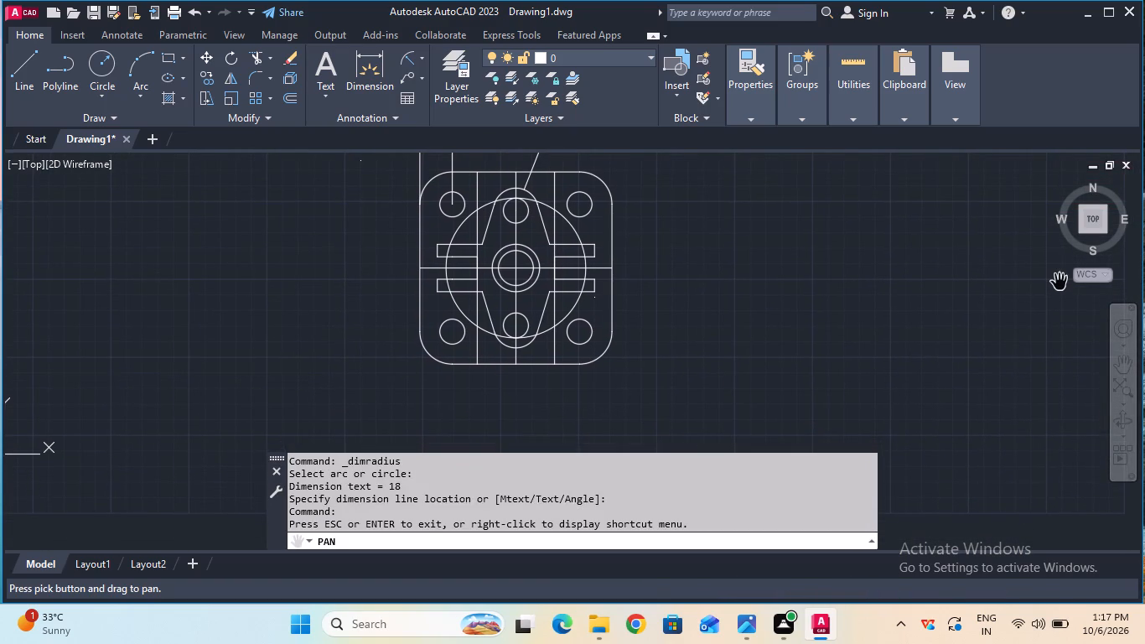
{"action": "key", "text": "Escape"}
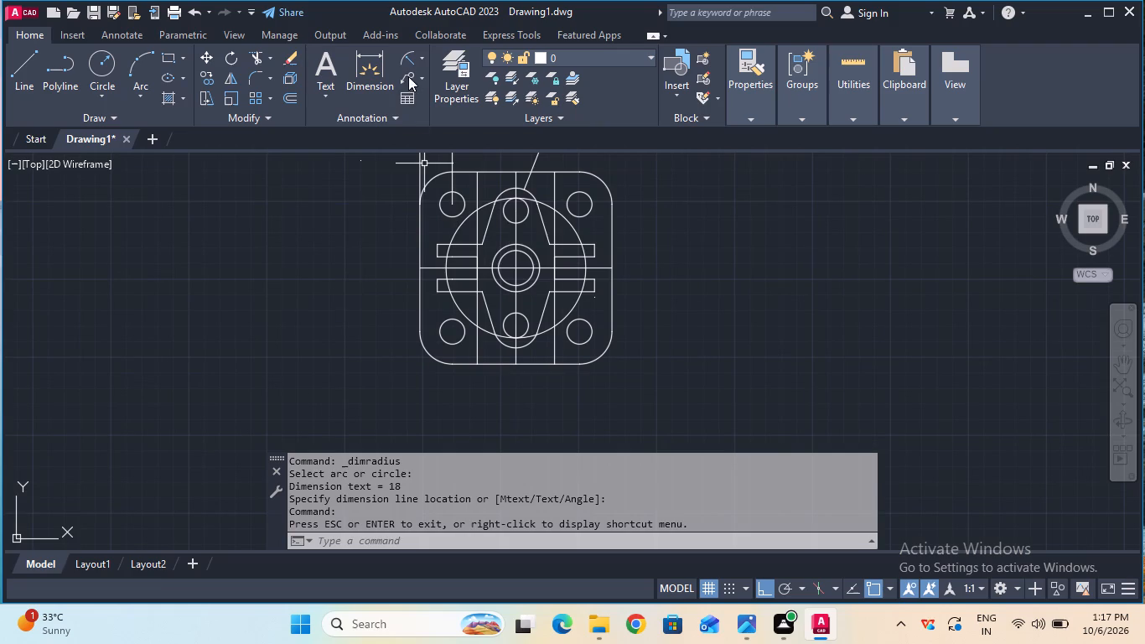
{"action": "left_click", "coordinate": [422, 62]}
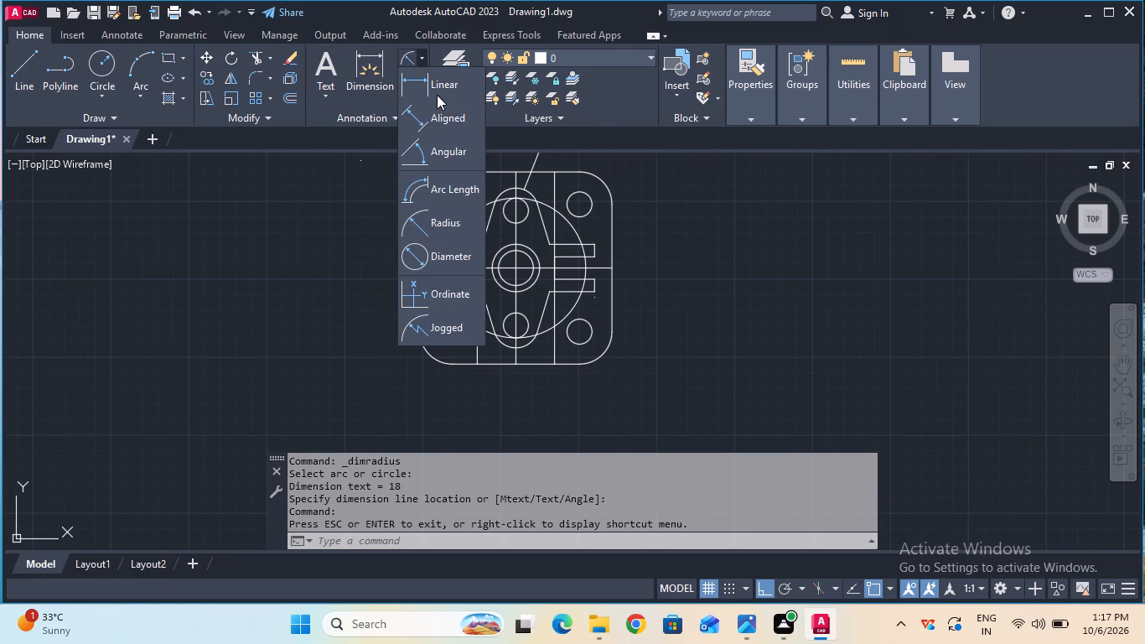
{"action": "left_click", "coordinate": [437, 92]}
{"action": "left_click", "coordinate": [453, 172]}
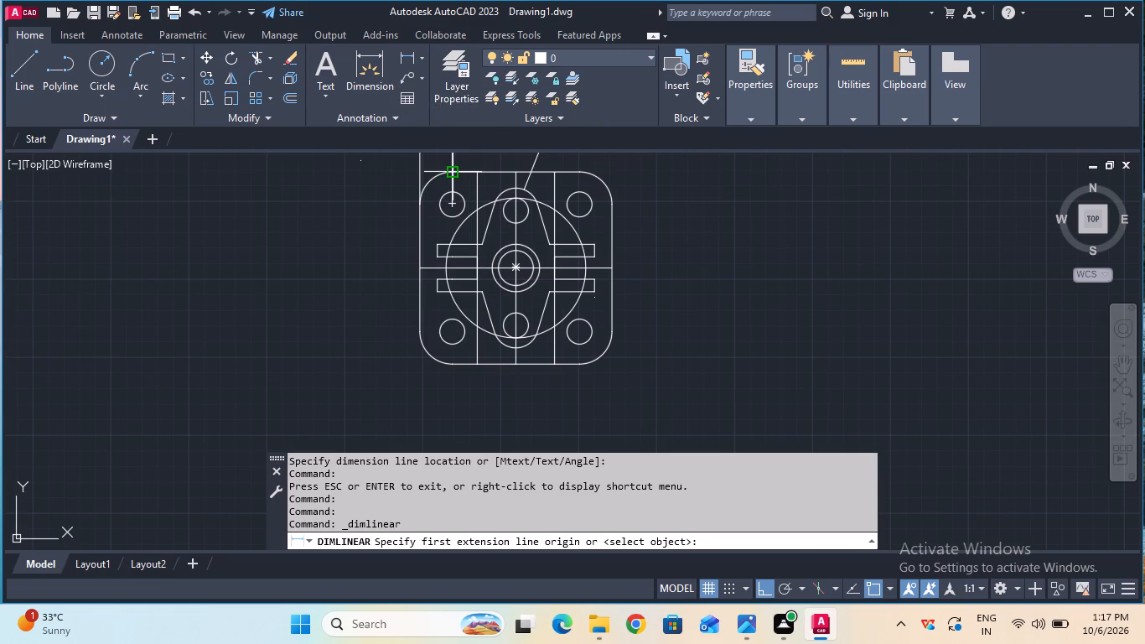
{"action": "left_click", "coordinate": [449, 367]}
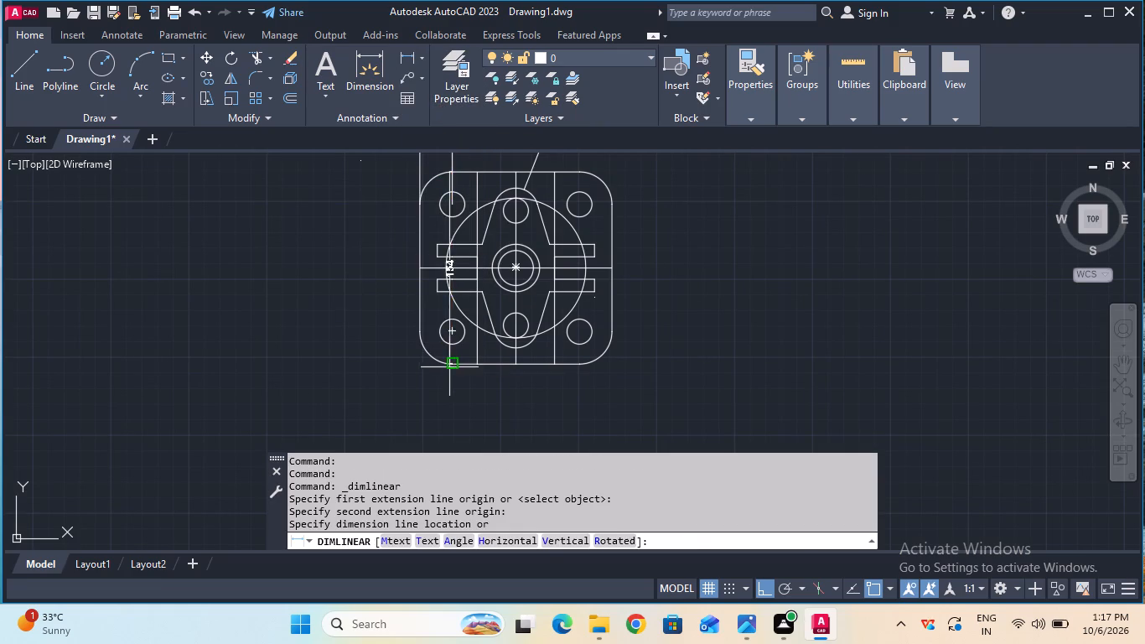
{"action": "left_click", "coordinate": [375, 353]}
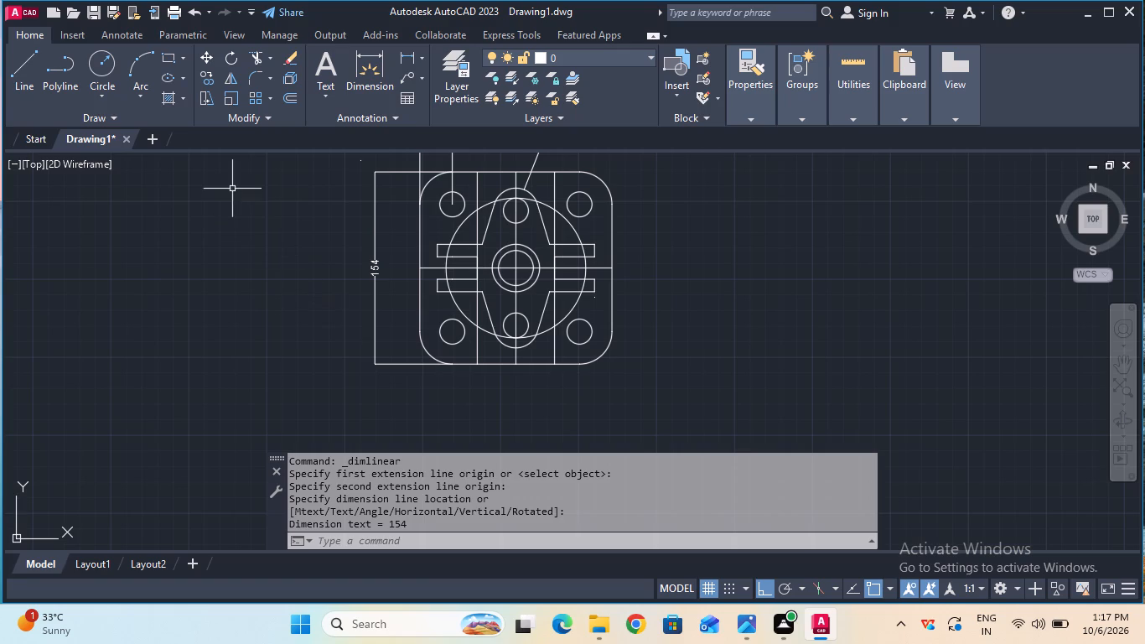
Add a horizontal linear dimension for the plate's overall width in the top view, placed below the plate.
{"action": "left_click", "coordinate": [410, 60]}
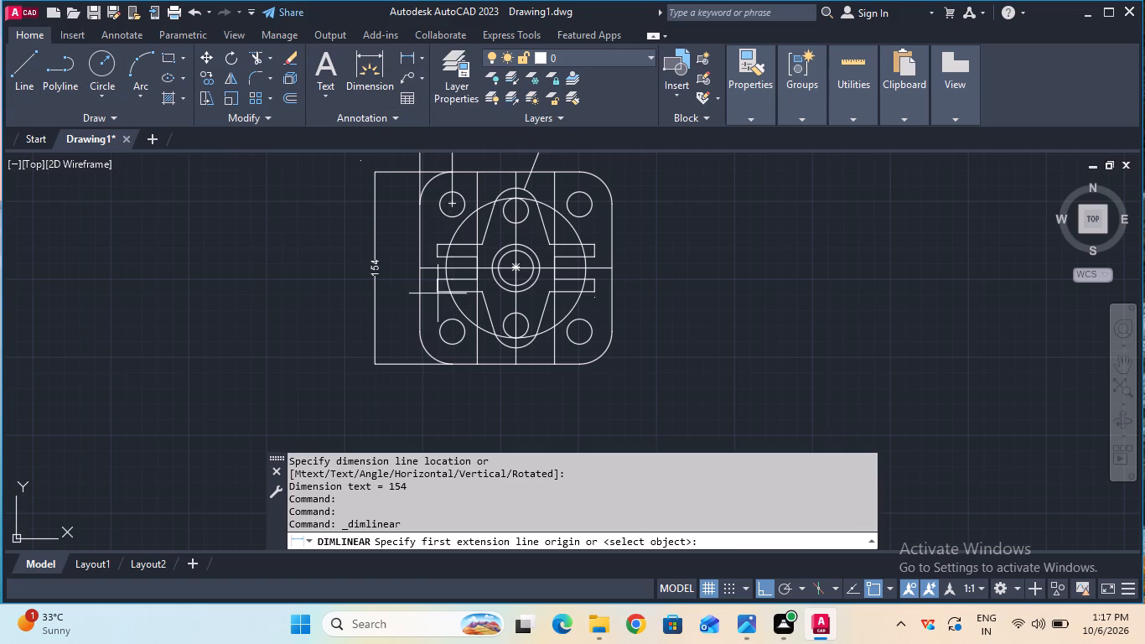
{"action": "left_click", "coordinate": [420, 330]}
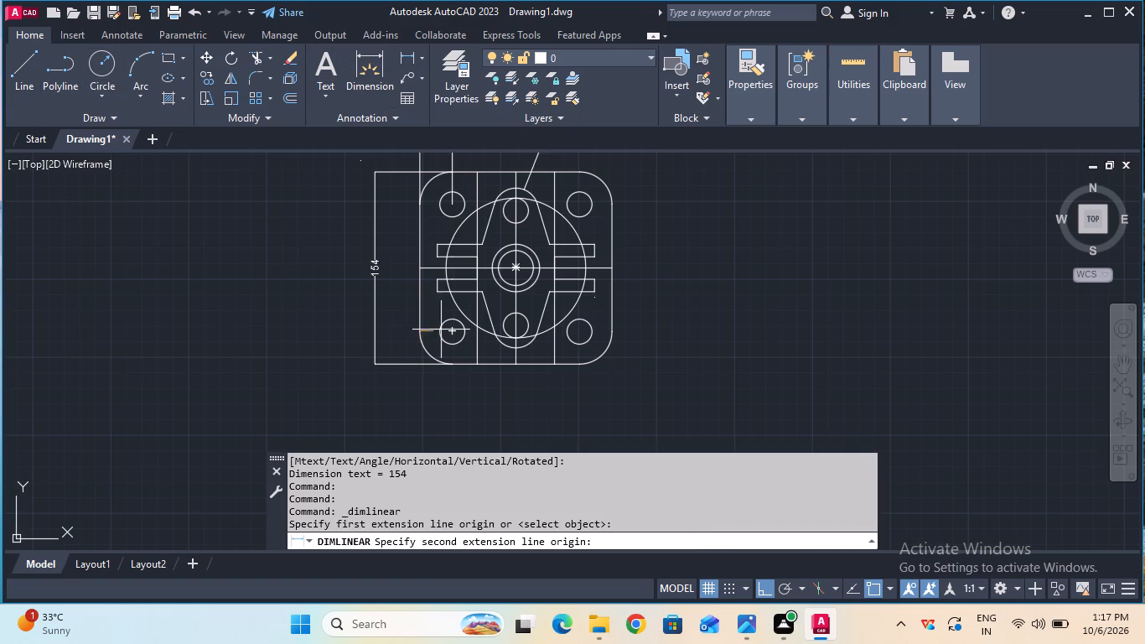
{"action": "left_click", "coordinate": [609, 335]}
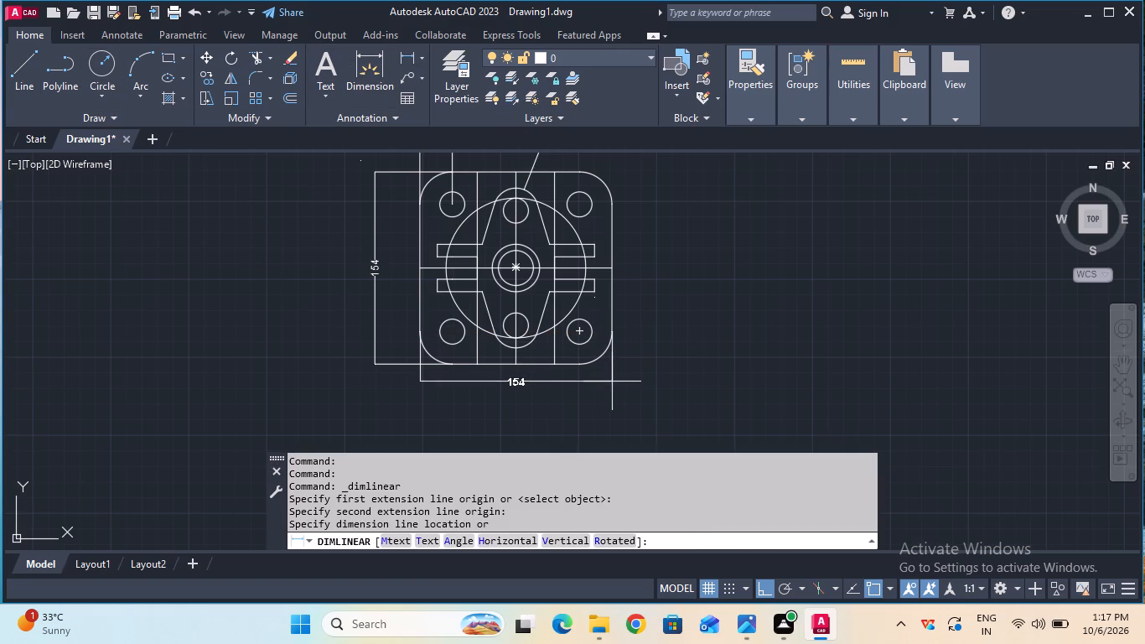
{"action": "left_click", "coordinate": [614, 399]}
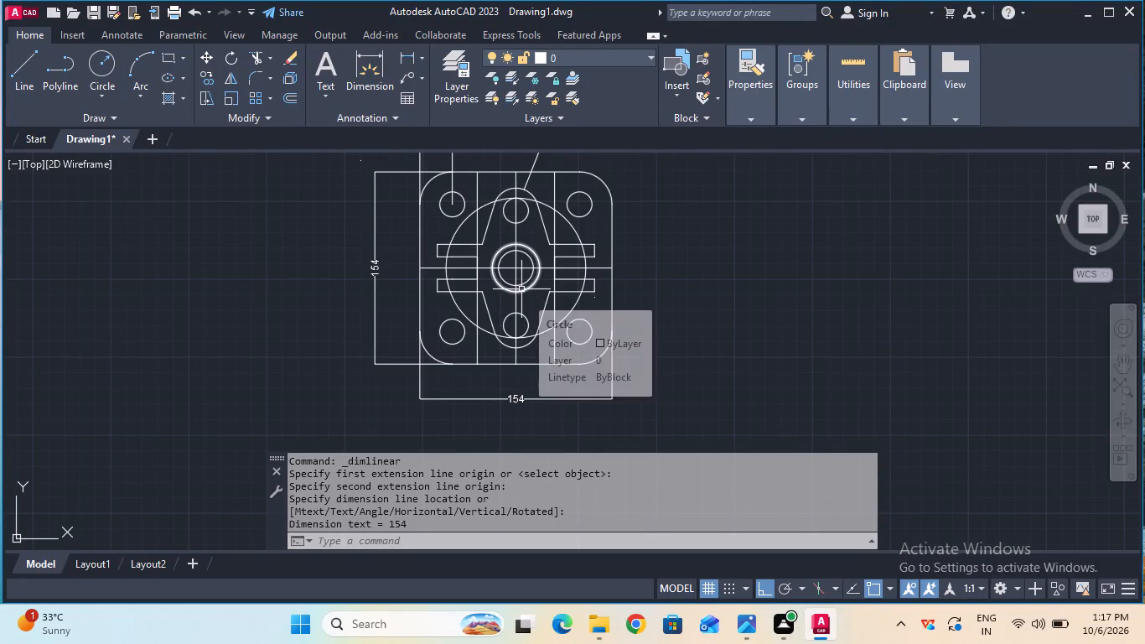
Add a diameter dimension to the upper small circle on the vertical centreline, placed right of the plate.
{"action": "double_click", "coordinate": [426, 55]}
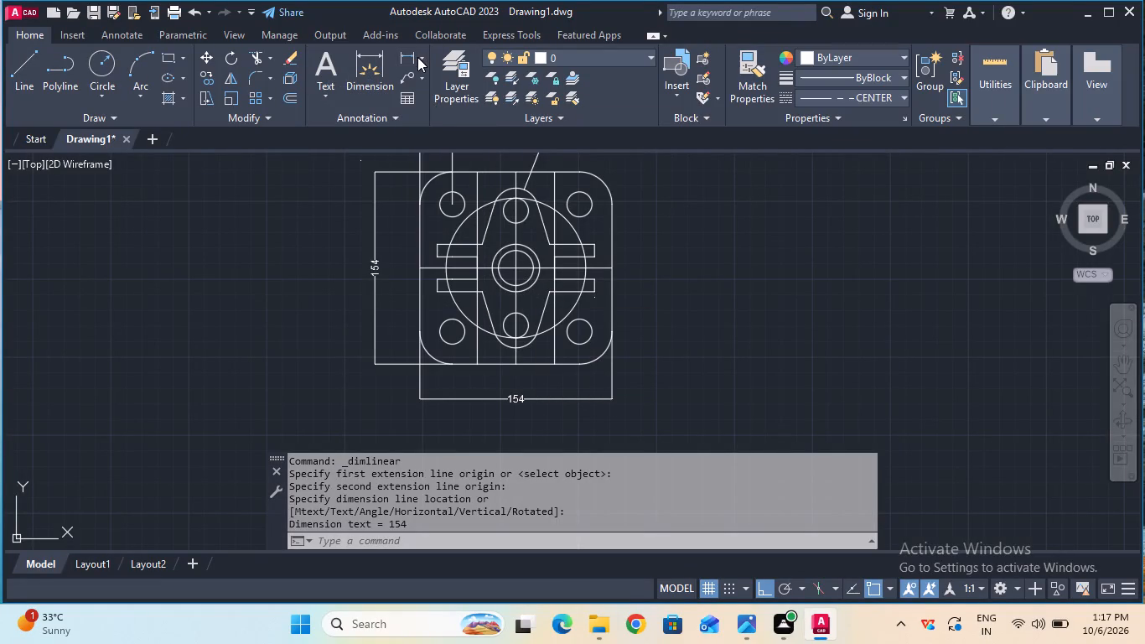
{"action": "double_click", "coordinate": [419, 57]}
{"action": "double_click", "coordinate": [417, 61]}
{"action": "double_click", "coordinate": [417, 61]}
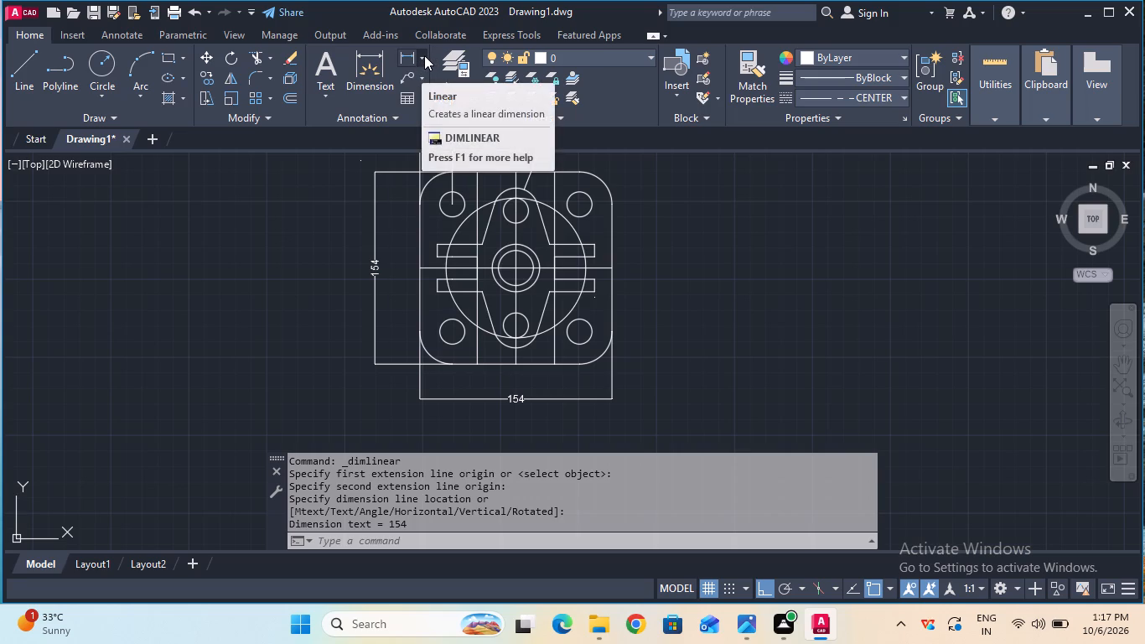
{"action": "left_click", "coordinate": [424, 55]}
{"action": "double_click", "coordinate": [447, 255]}
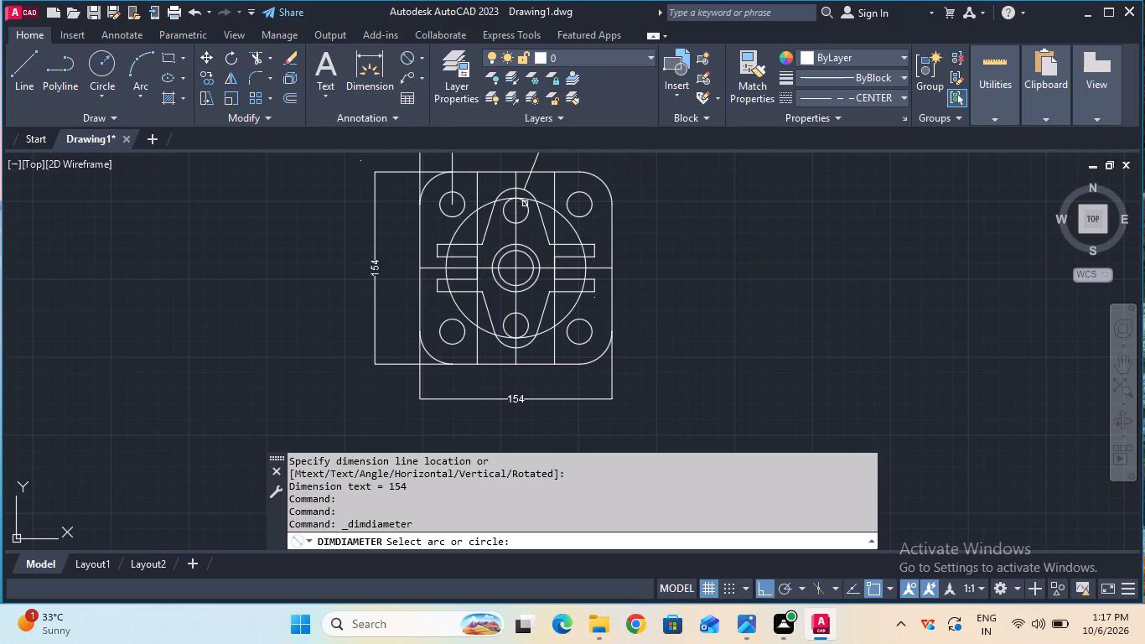
{"action": "left_click", "coordinate": [526, 204]}
{"action": "double_click", "coordinate": [642, 205]}
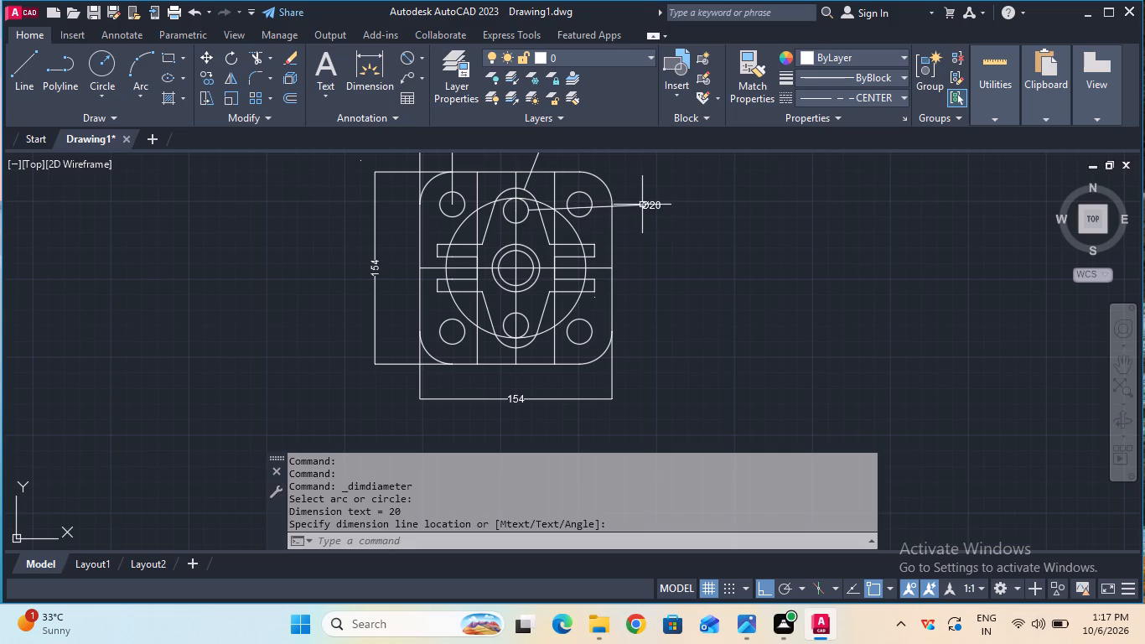
Add a diameter dimension to the large circle around the plate's centre, placed right of the plate.
{"action": "left_click", "coordinate": [423, 60]}
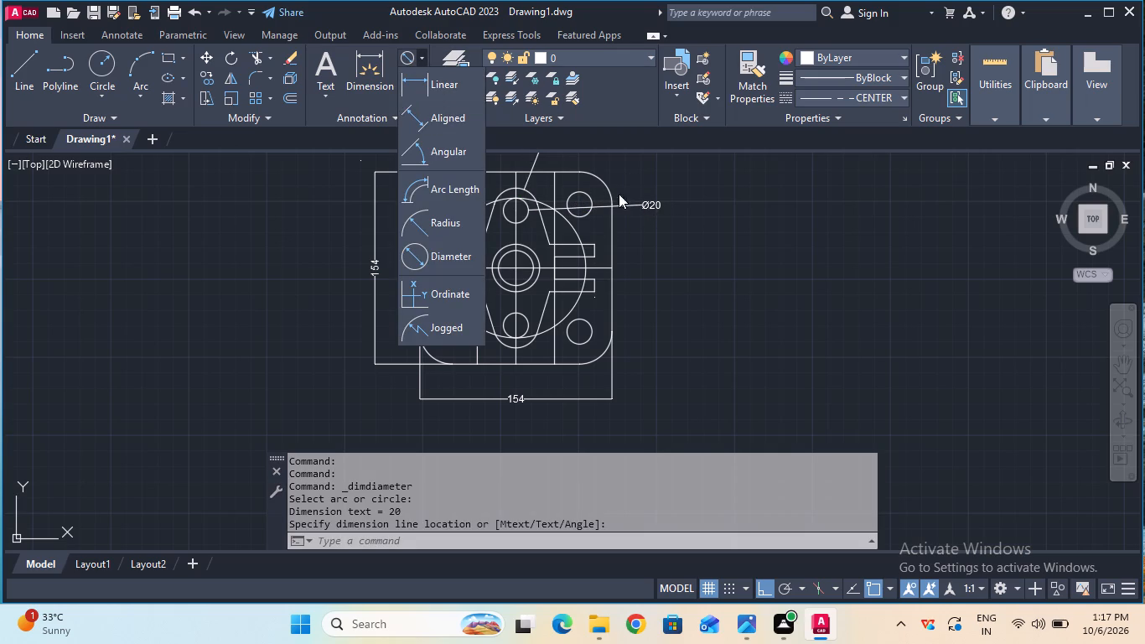
{"action": "key", "text": "Escape"}
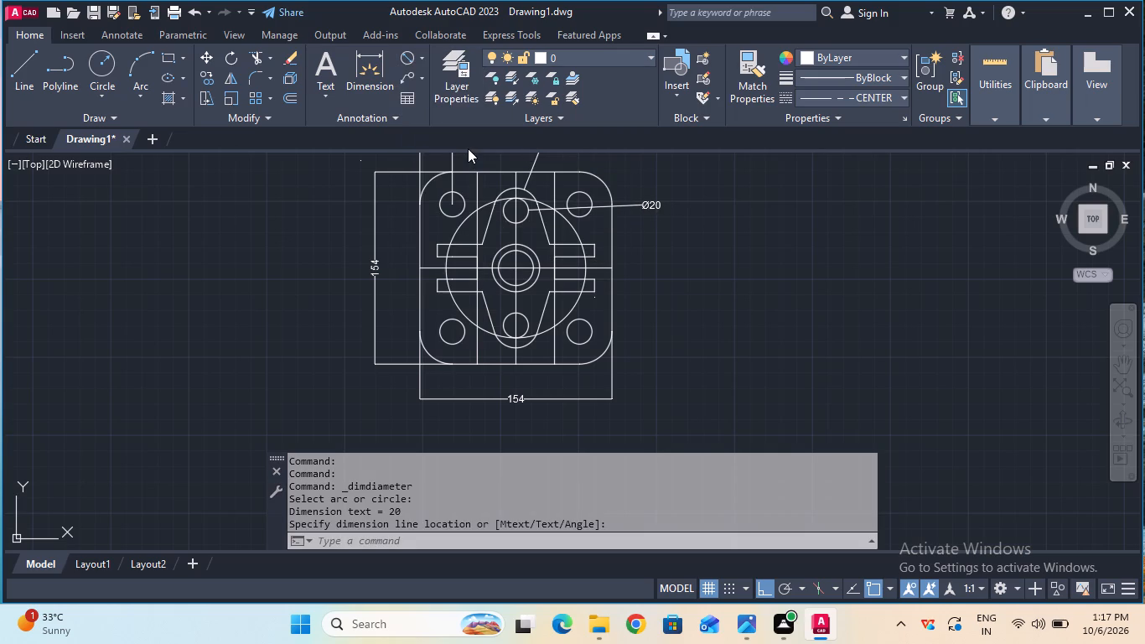
{"action": "left_click", "coordinate": [410, 59]}
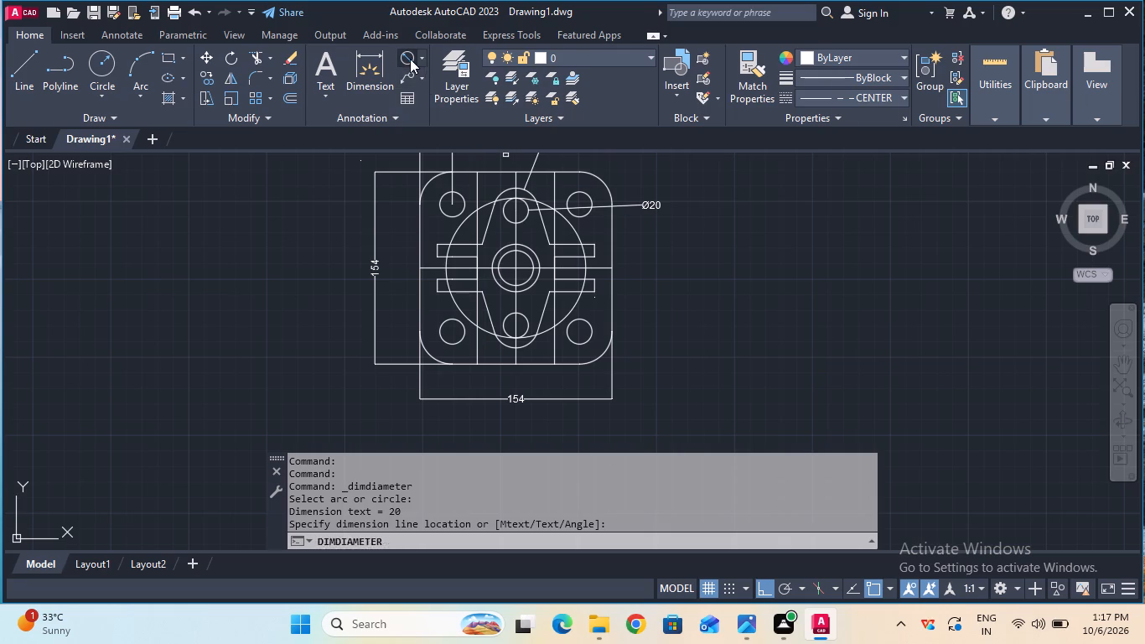
{"action": "left_click", "coordinate": [579, 236]}
{"action": "left_click", "coordinate": [655, 242]}
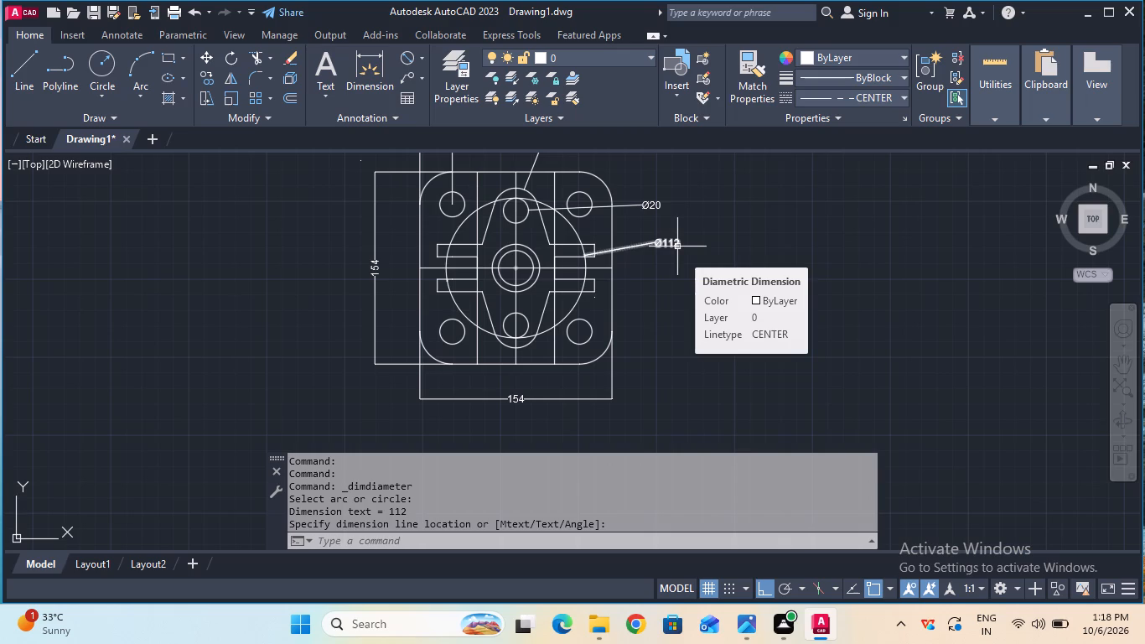
Add a vertical linear dimension for the thickness of the upper-left arm in the top view, placed left of the plate.
{"action": "scroll", "coordinate": [480, 266], "scroll_direction": "up", "scroll_amount": 1, "text": "ctrl"}
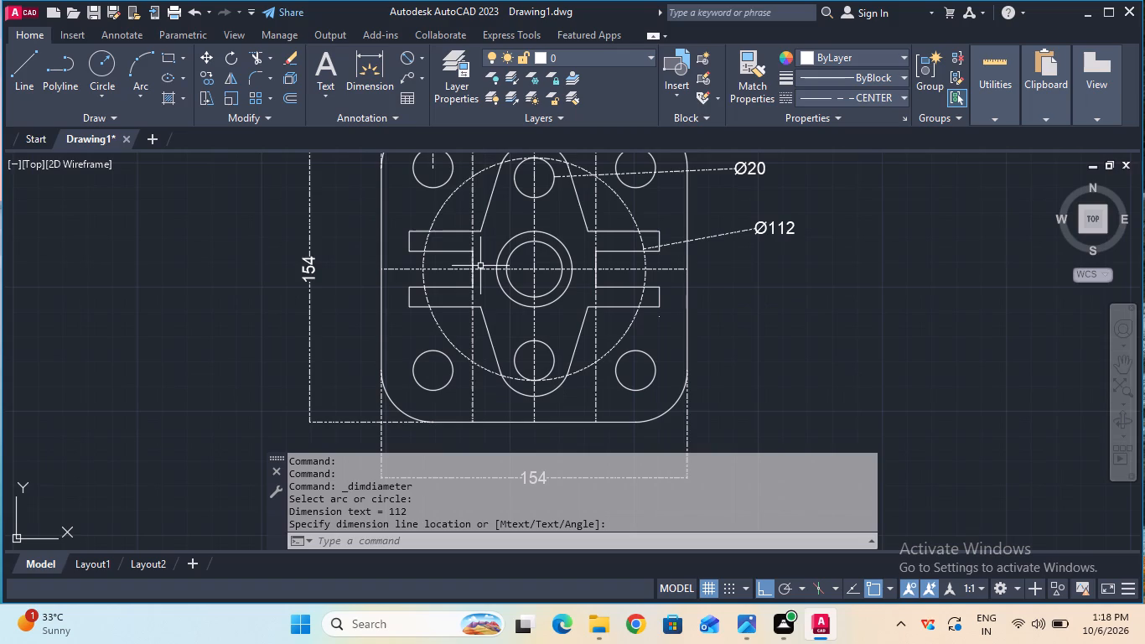
{"action": "left_click", "coordinate": [424, 58]}
{"action": "double_click", "coordinate": [439, 88]}
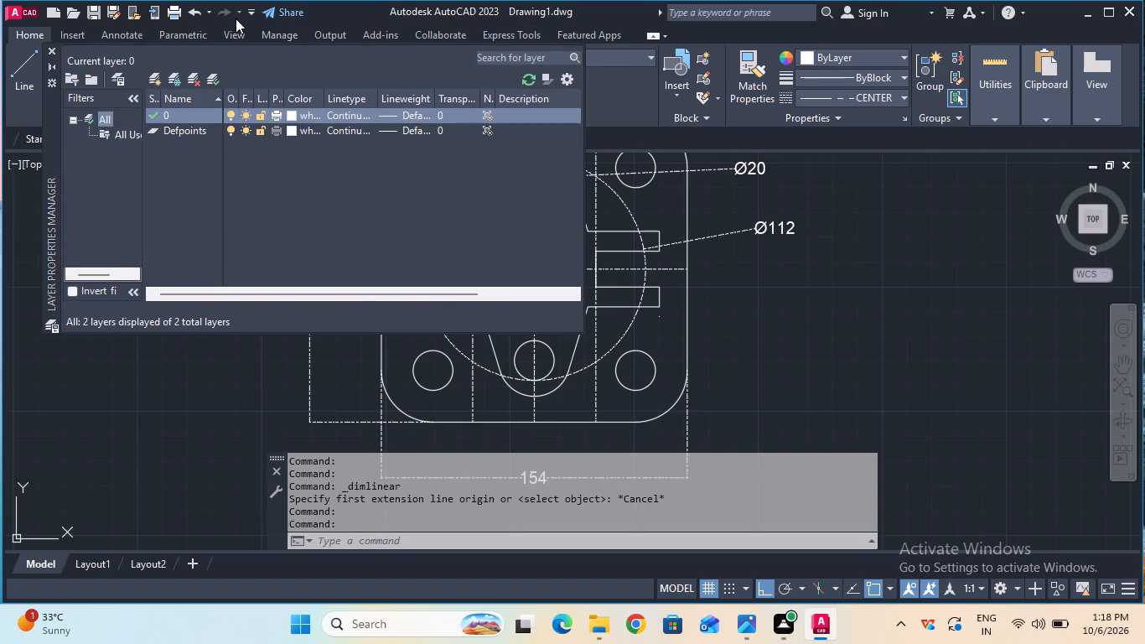
{"action": "double_click", "coordinate": [52, 47]}
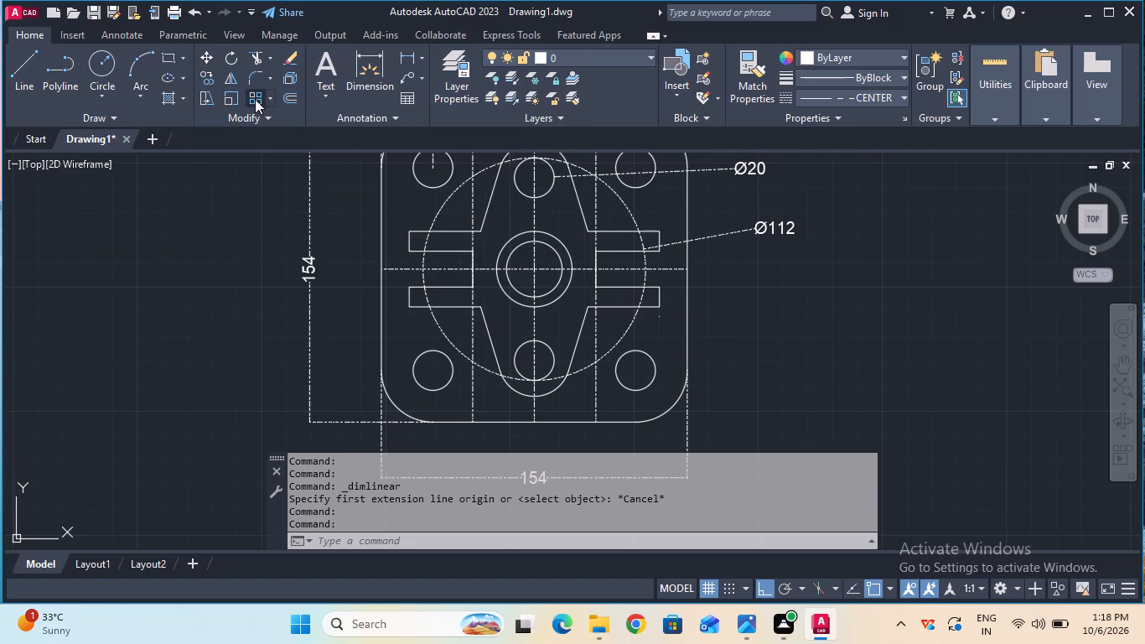
{"action": "double_click", "coordinate": [407, 60]}
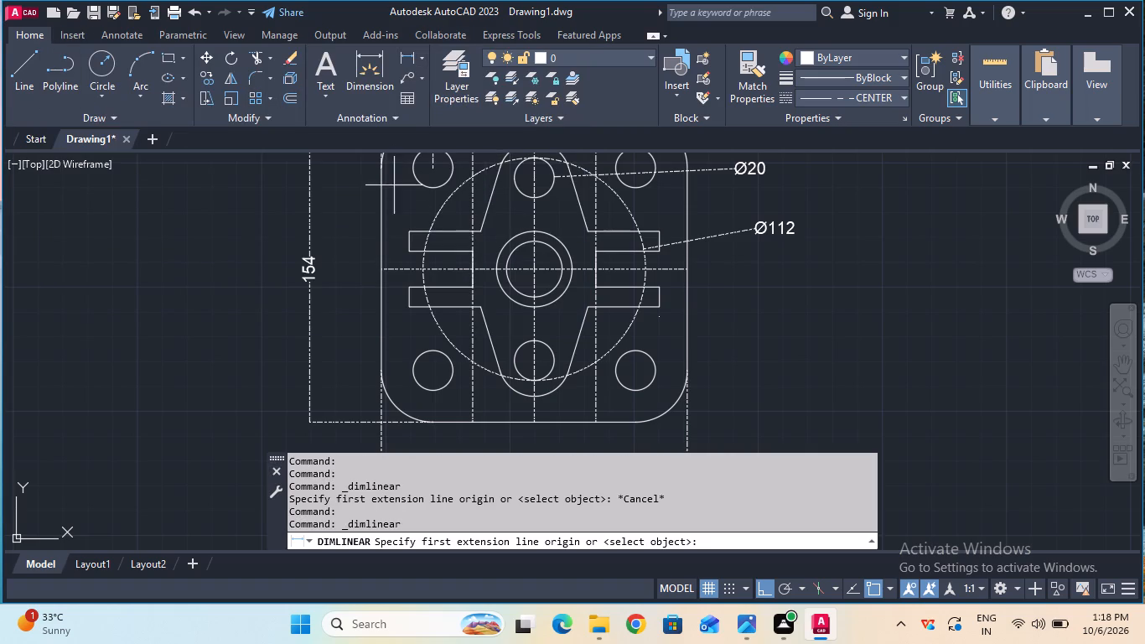
{"action": "left_click", "coordinate": [407, 231]}
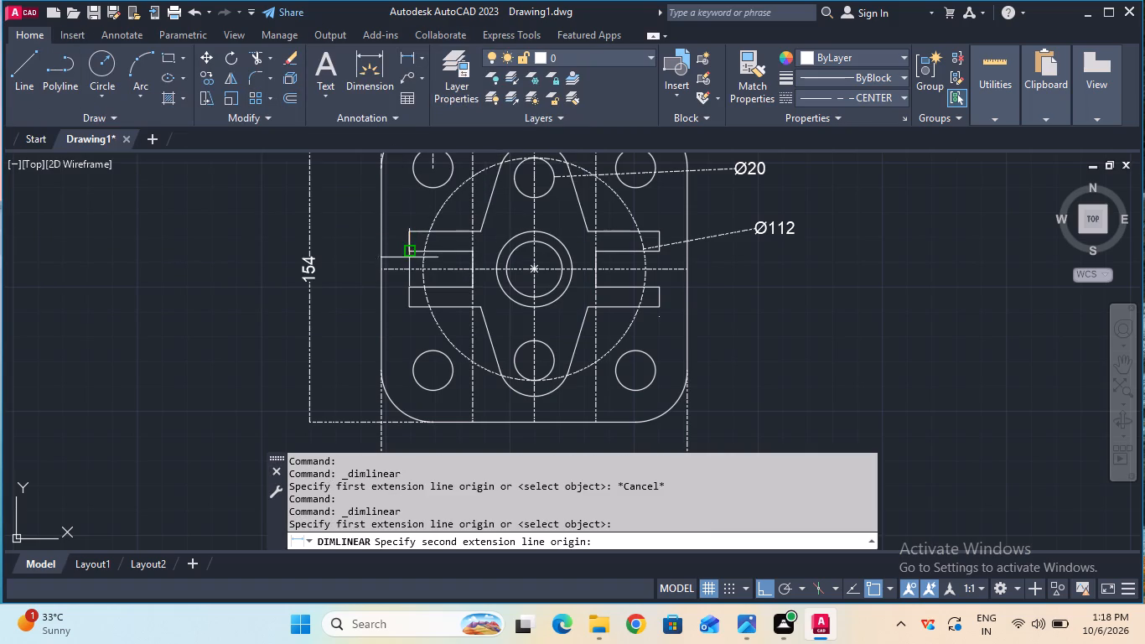
{"action": "double_click", "coordinate": [411, 253]}
{"action": "double_click", "coordinate": [341, 247]}
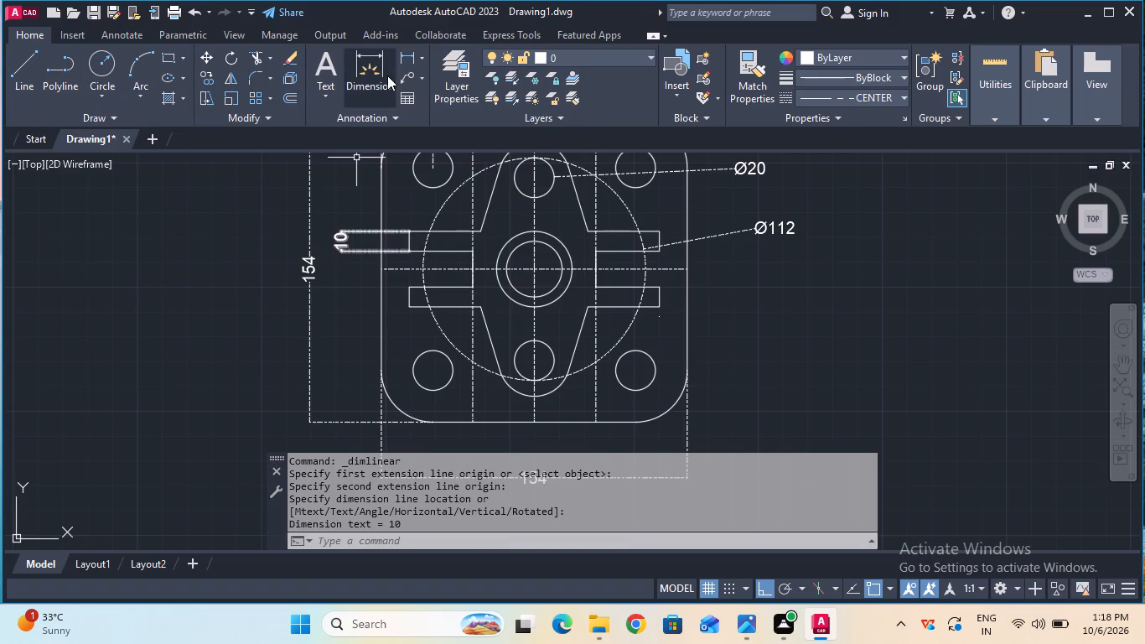
Add a vertical linear dimension for the gap between the two left arms, placed left of the plate.
{"action": "double_click", "coordinate": [405, 63]}
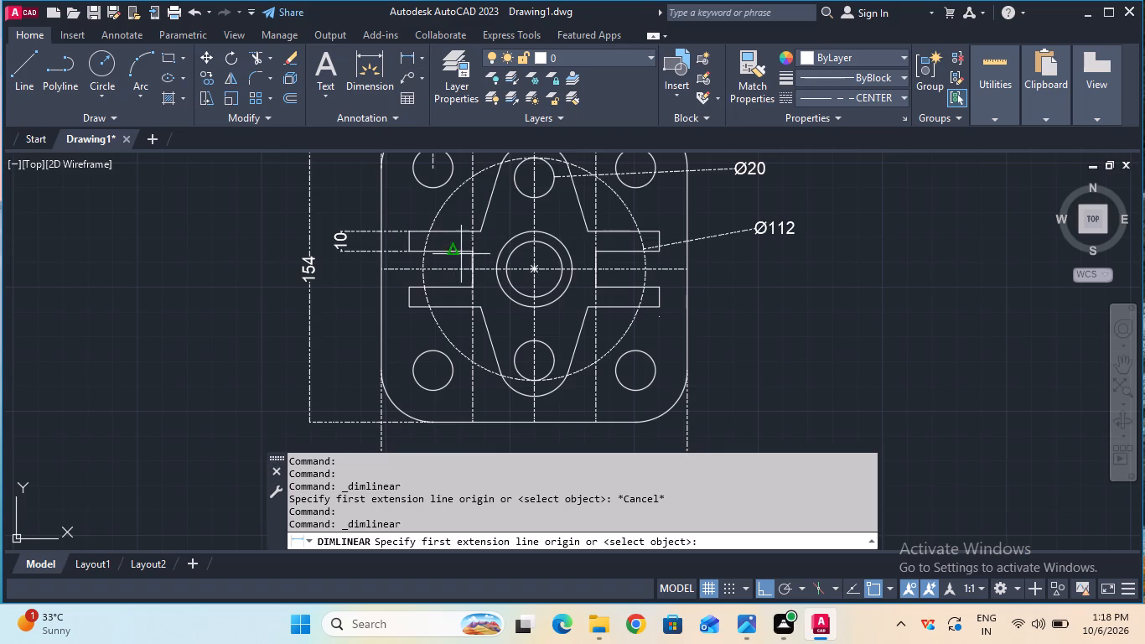
{"action": "left_click", "coordinate": [471, 253]}
{"action": "double_click", "coordinate": [474, 290]}
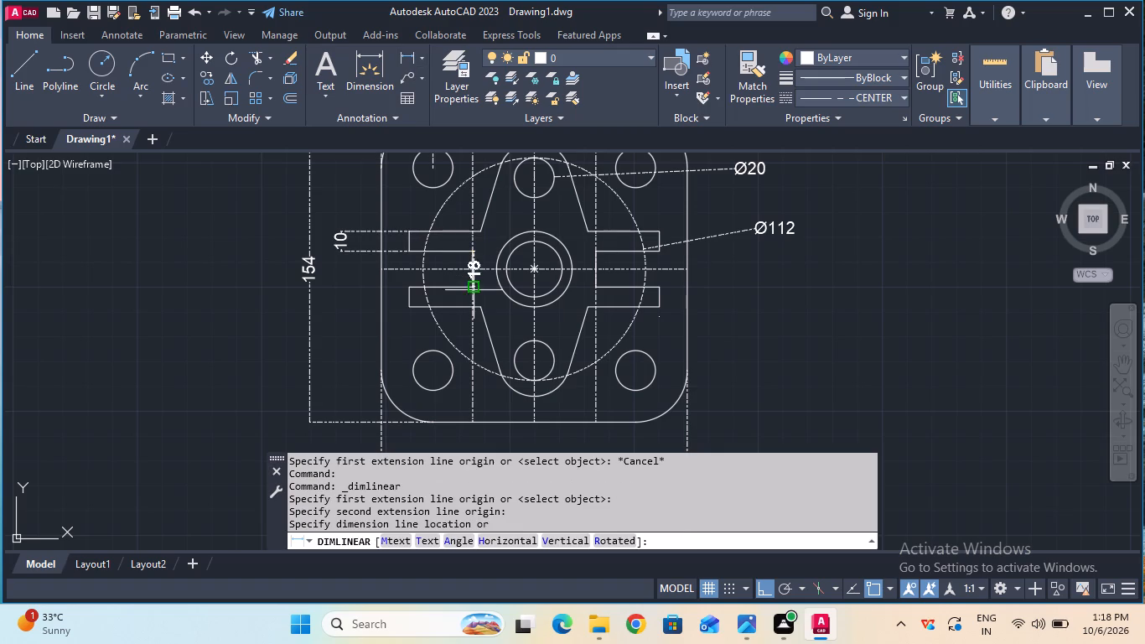
{"action": "double_click", "coordinate": [354, 289]}
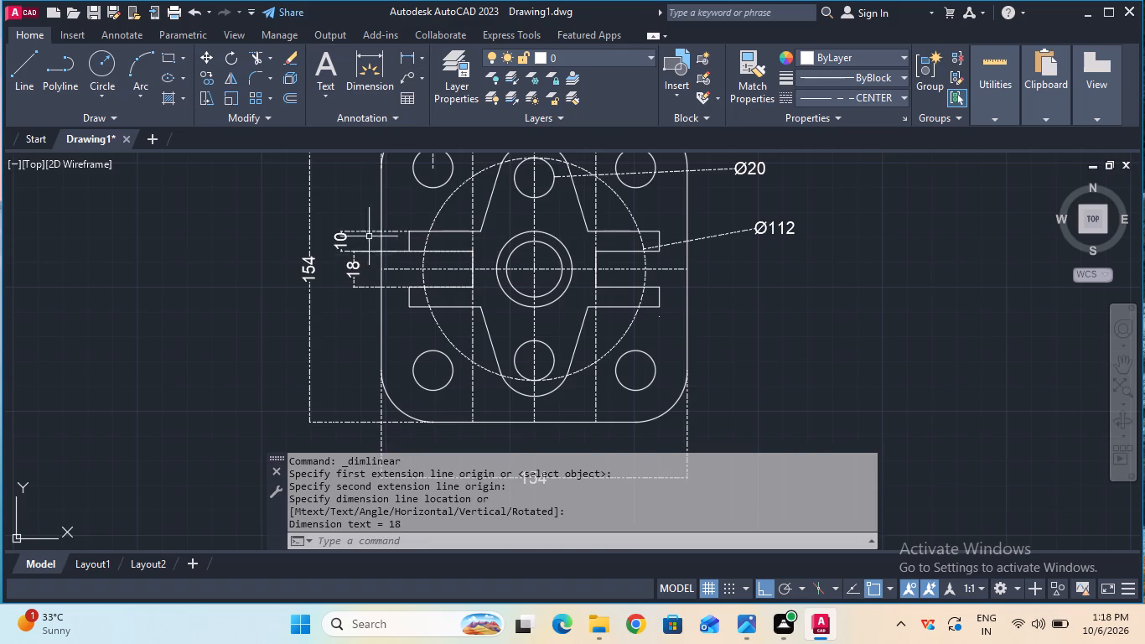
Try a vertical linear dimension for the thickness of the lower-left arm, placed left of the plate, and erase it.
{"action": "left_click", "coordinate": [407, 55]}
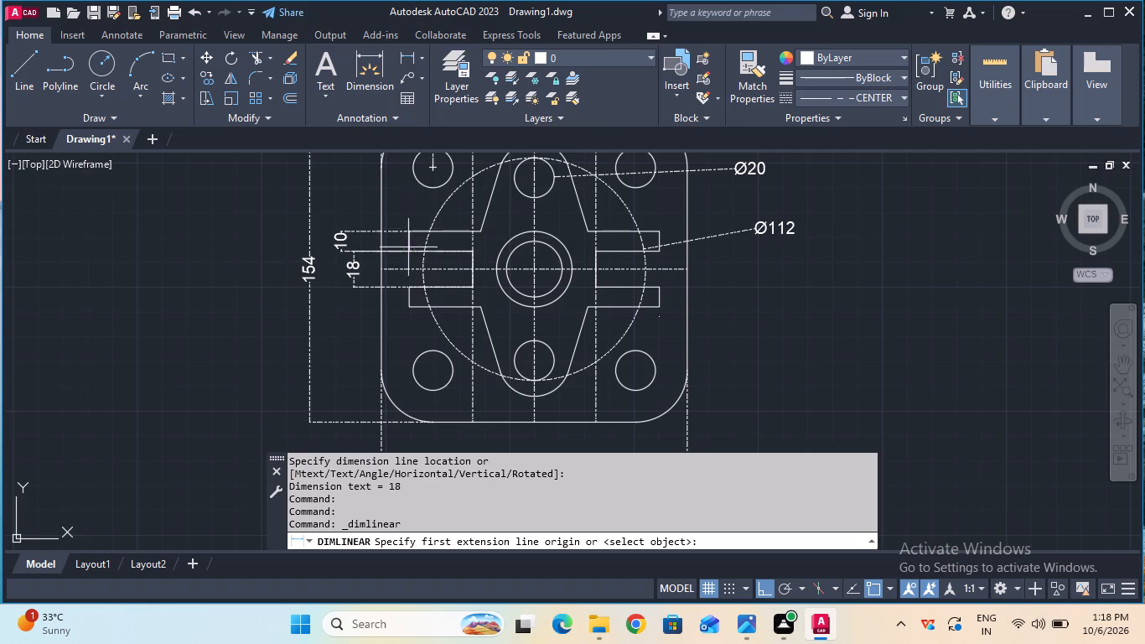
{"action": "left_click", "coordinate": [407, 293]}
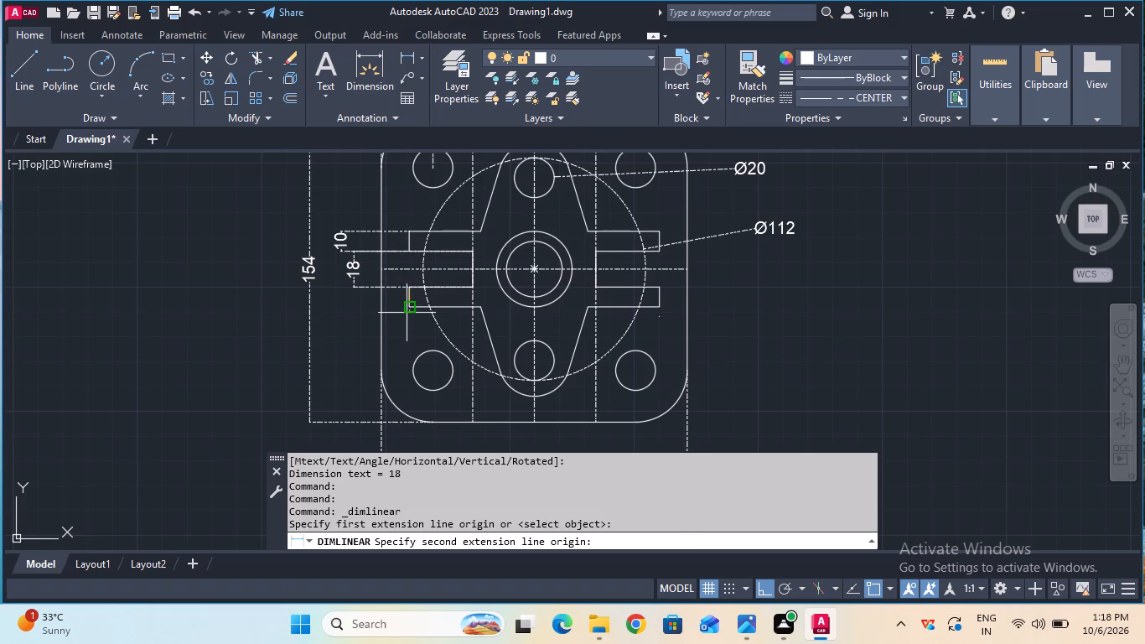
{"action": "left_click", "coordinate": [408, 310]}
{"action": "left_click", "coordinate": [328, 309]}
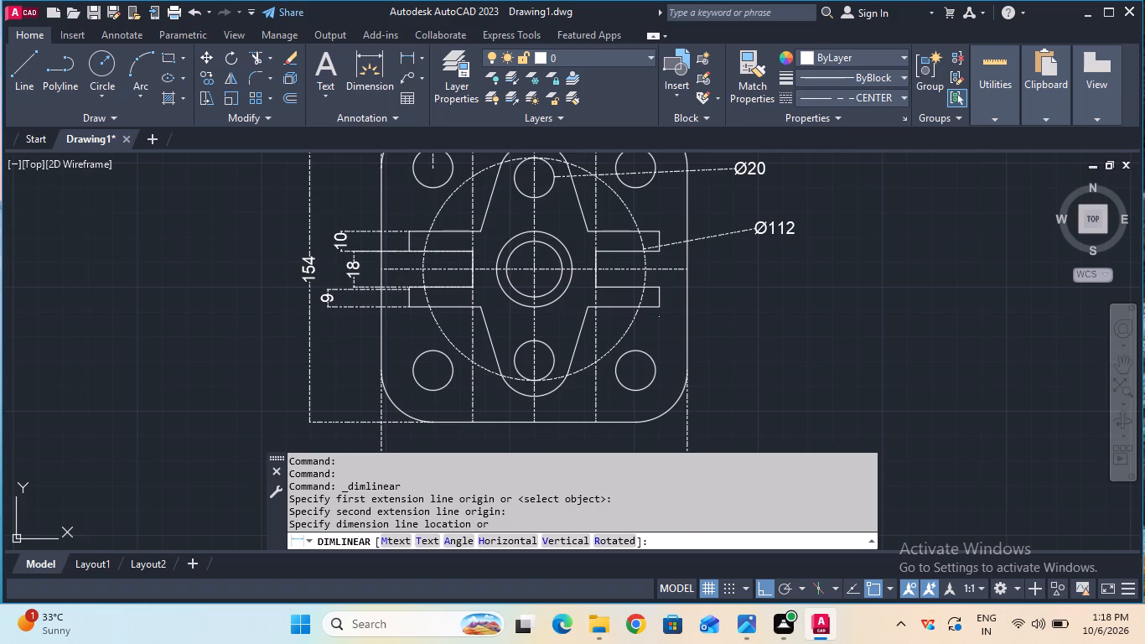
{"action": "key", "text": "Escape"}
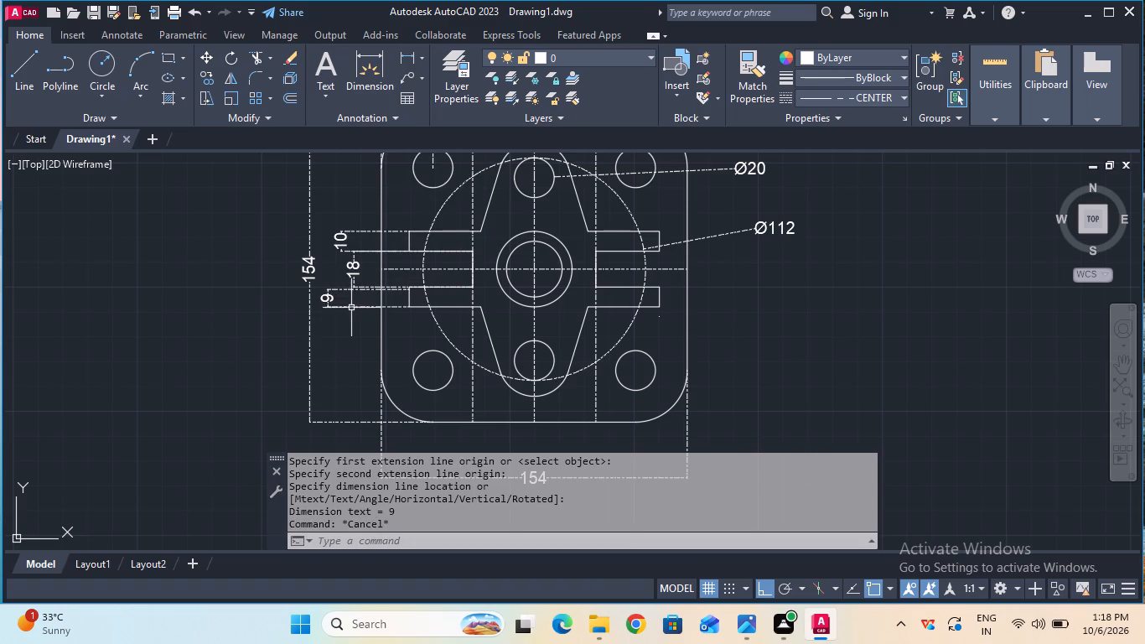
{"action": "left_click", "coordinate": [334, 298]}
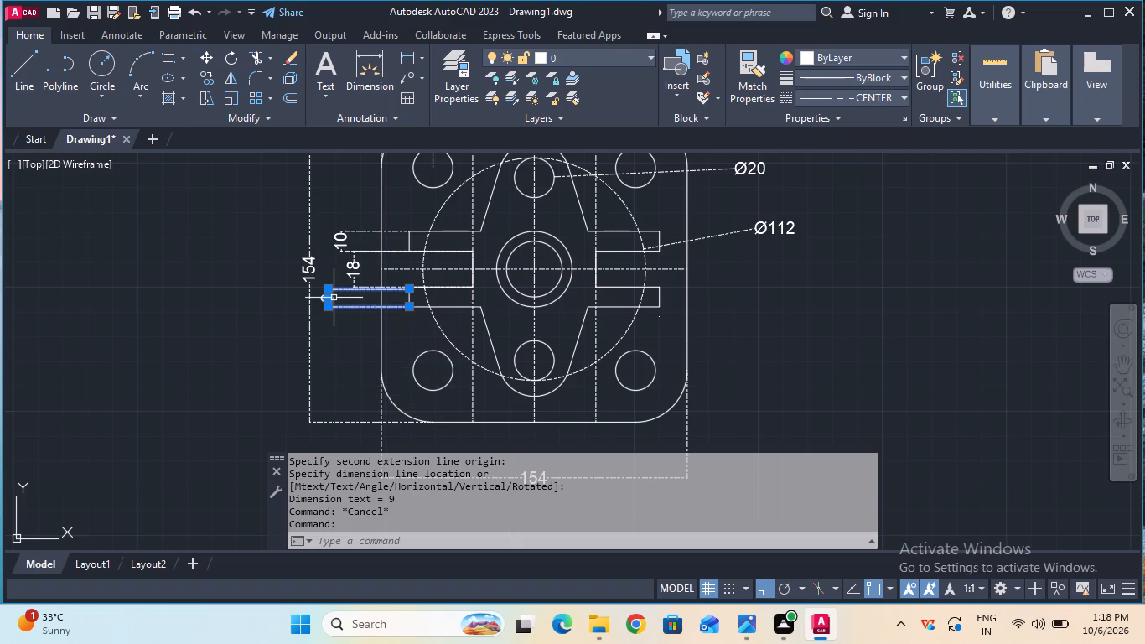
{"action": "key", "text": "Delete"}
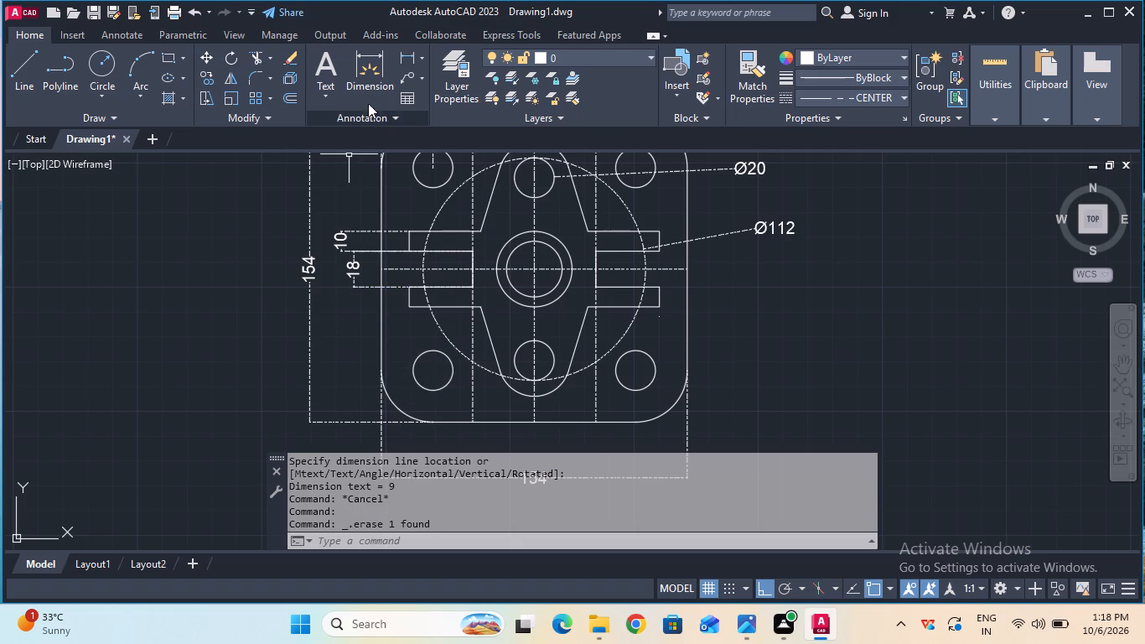
Add a vertical linear dimension for the full thickness of the lower-left arm in the top view, placed left of the plate.
{"action": "left_click", "coordinate": [404, 60]}
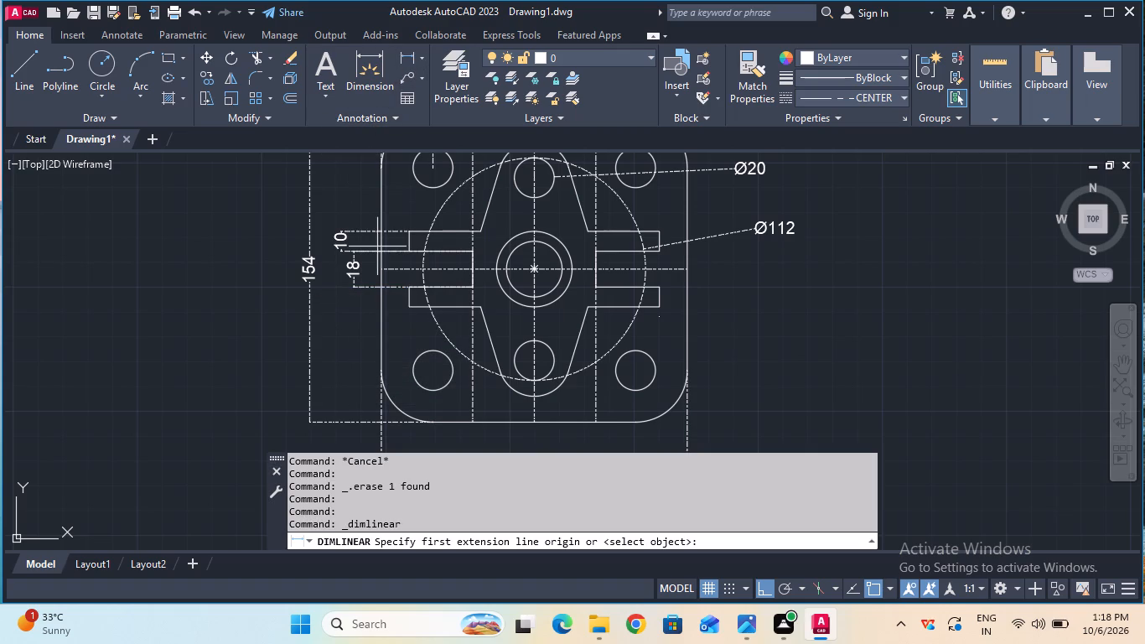
{"action": "left_click", "coordinate": [413, 286]}
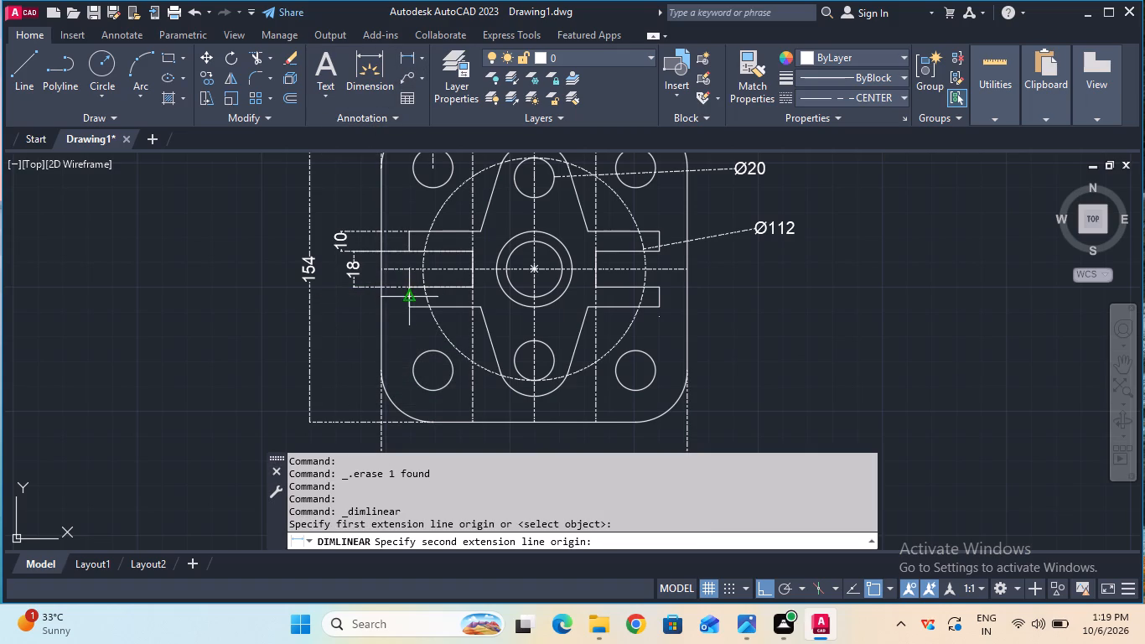
{"action": "left_click", "coordinate": [407, 305]}
{"action": "double_click", "coordinate": [334, 304]}
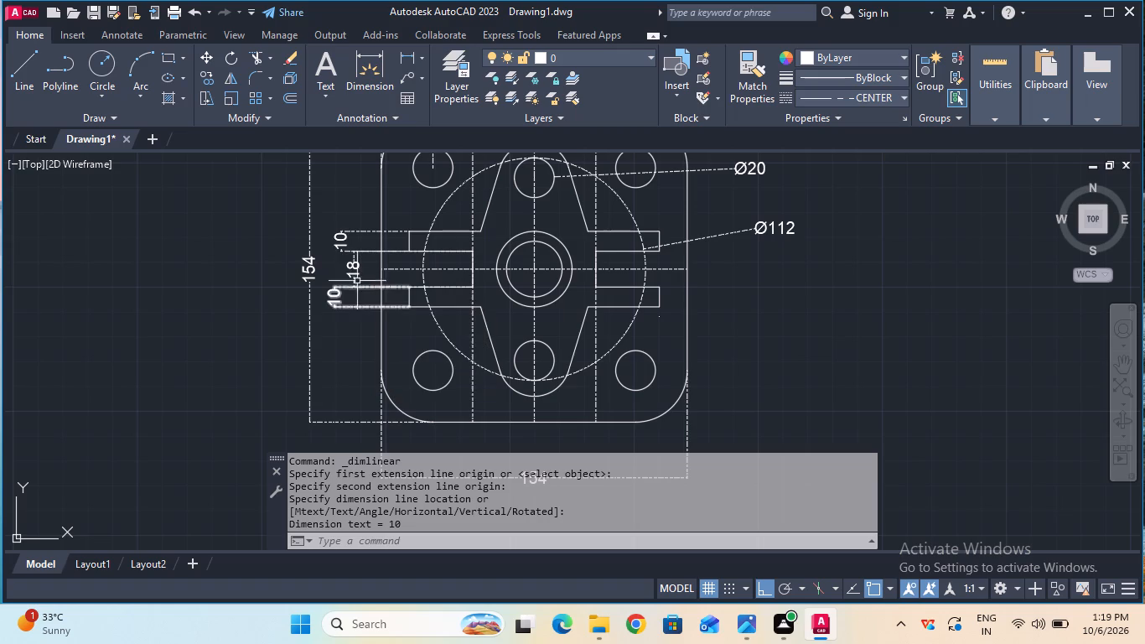
Add a horizontal linear dimension between the two outer vertical dashed lines at the plate's bottom edge, placed just below the plate.
{"action": "double_click", "coordinate": [406, 56]}
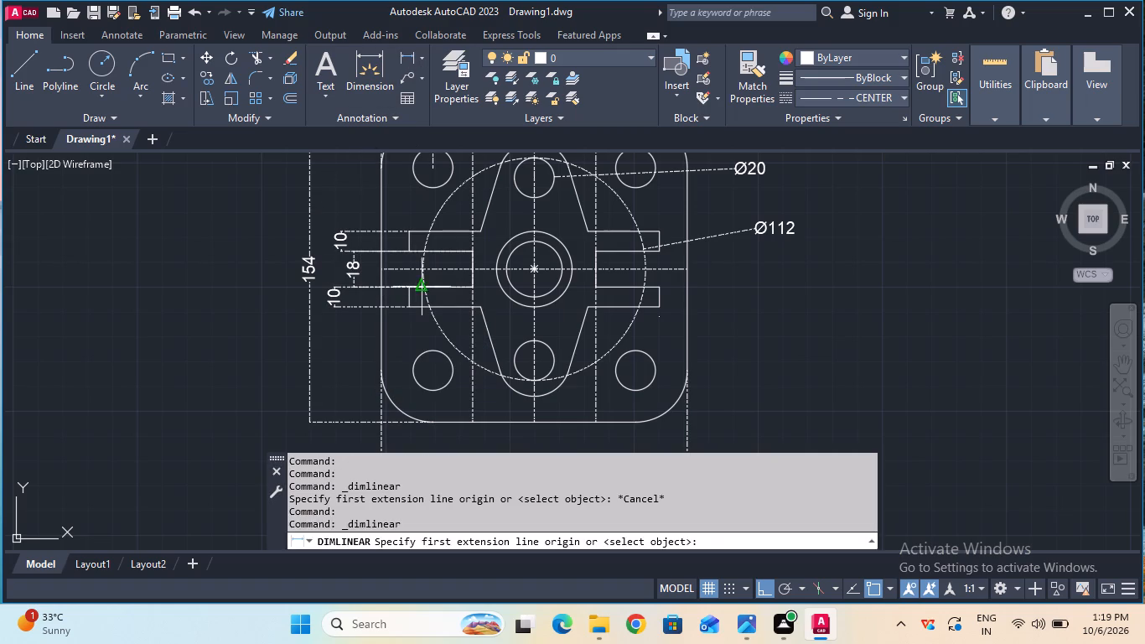
{"action": "left_click", "coordinate": [471, 423]}
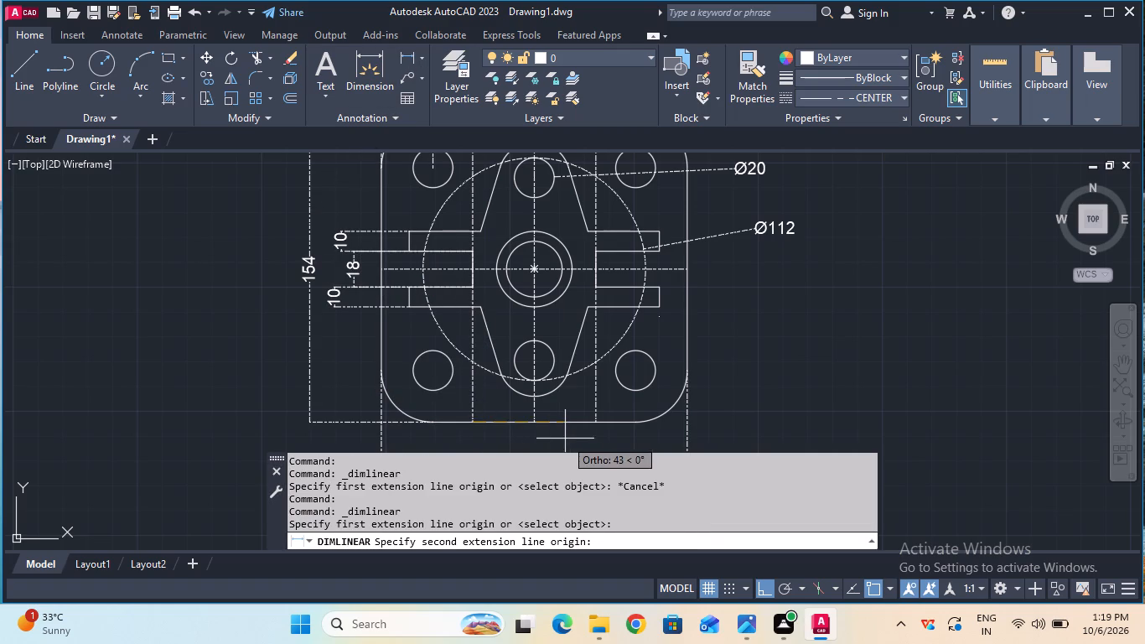
{"action": "double_click", "coordinate": [597, 426]}
{"action": "double_click", "coordinate": [598, 444]}
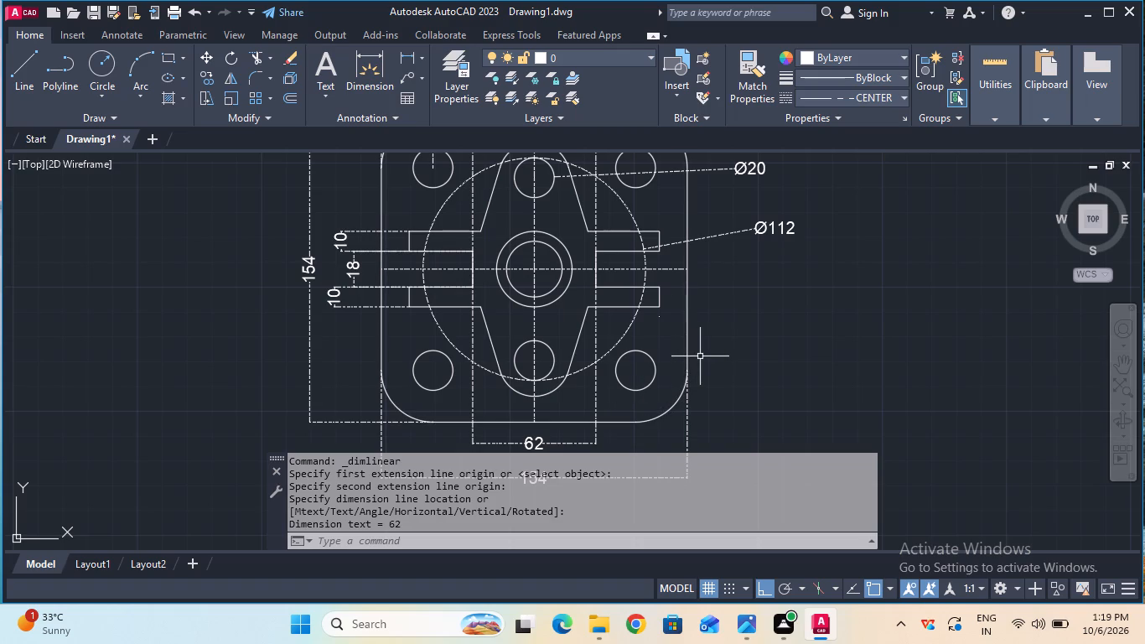
Add a vertical linear dimension across both right arms, from the upper arm's top corner to the lower arm's bottom corner, placed right of the plate.
{"action": "left_click", "coordinate": [412, 55]}
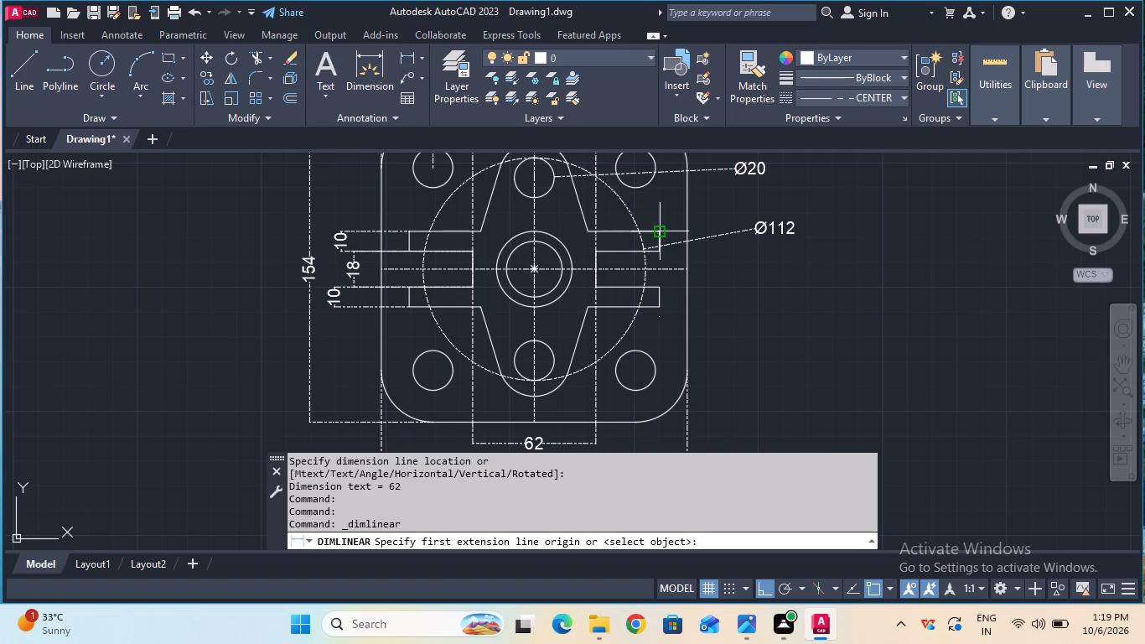
{"action": "left_click", "coordinate": [656, 228]}
{"action": "left_click", "coordinate": [656, 304]}
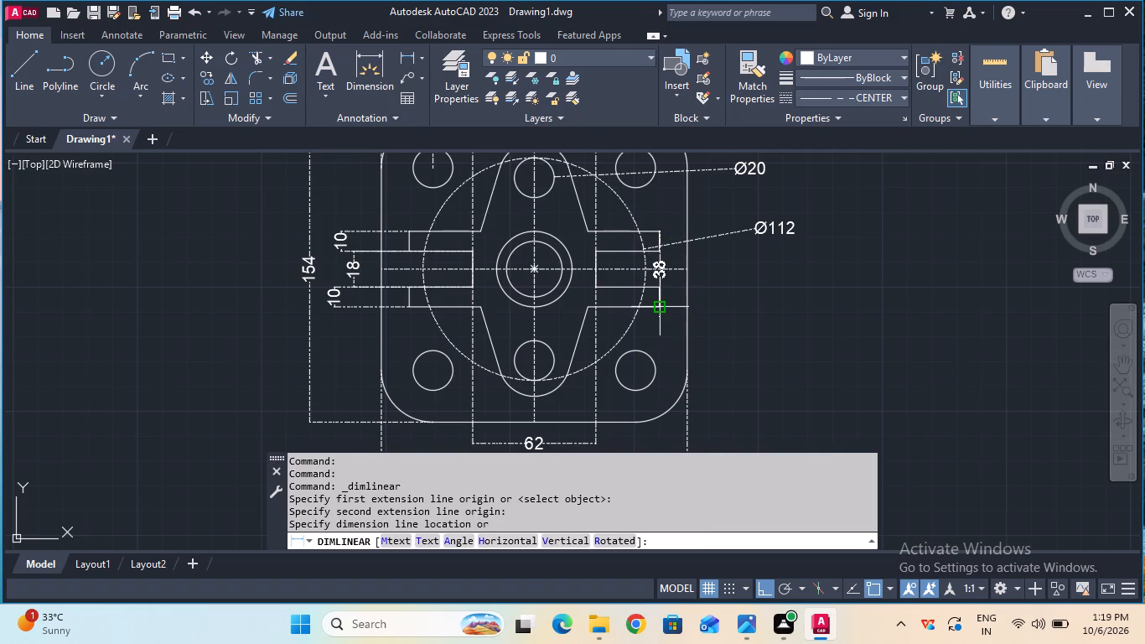
{"action": "left_click", "coordinate": [743, 324]}
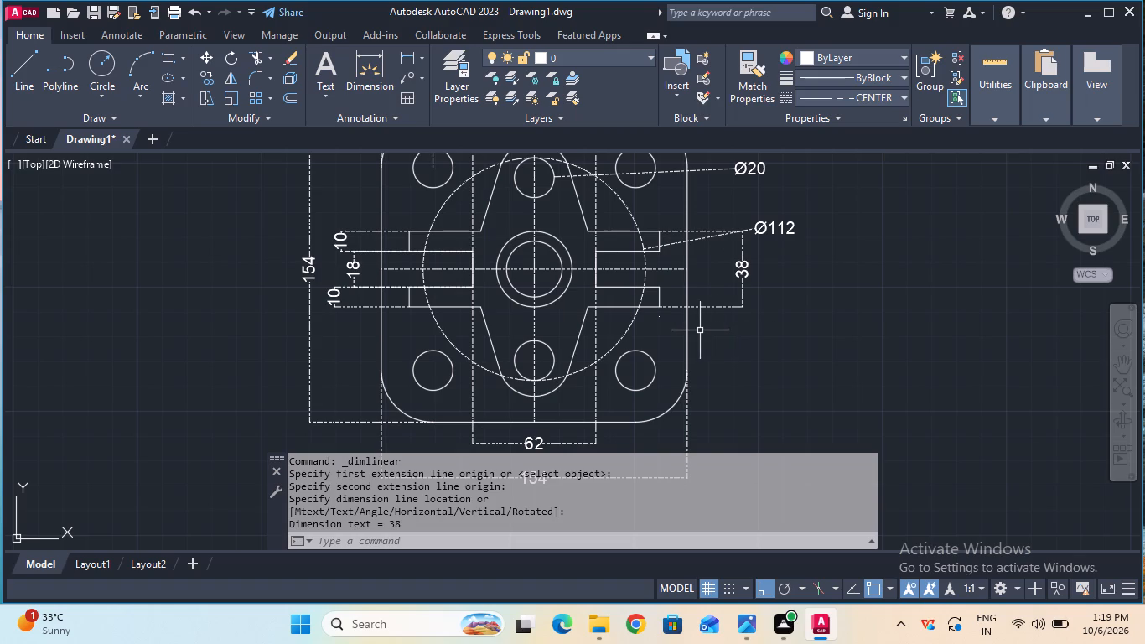
Add a diameter dimension to the lower-right corner hole in the top view, placed outside the plate at its lower right.
{"action": "scroll", "coordinate": [700, 331], "scroll_direction": "down", "scroll_amount": 1, "text": "ctrl"}
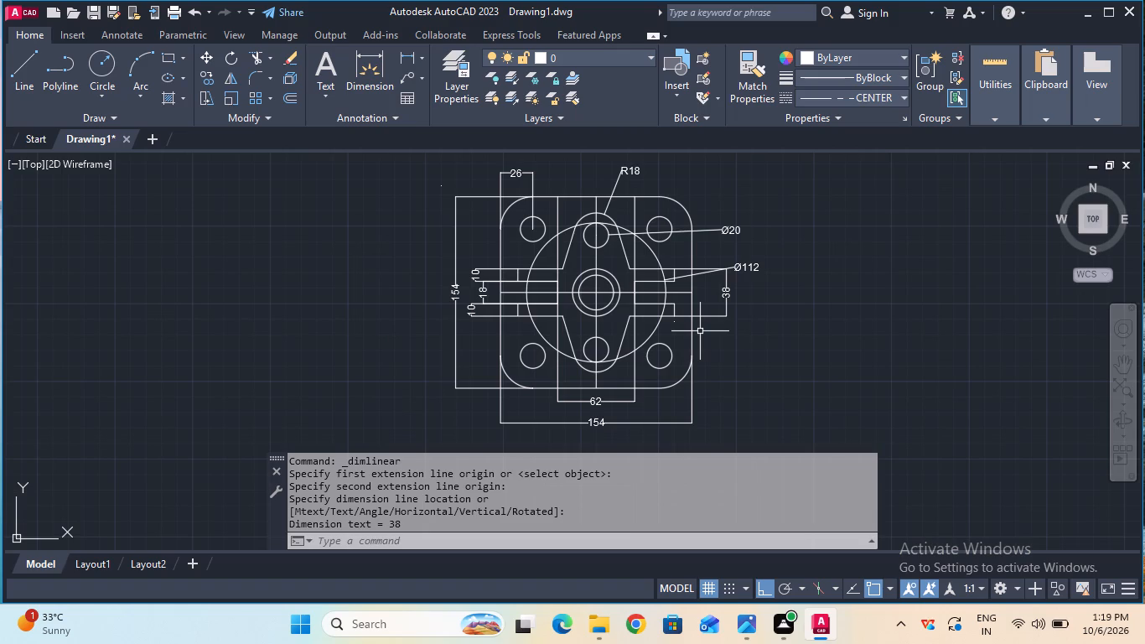
{"action": "left_click", "coordinate": [1128, 365]}
{"action": "left_click_drag", "start_coordinate": [869, 371], "coordinate": [873, 330]}
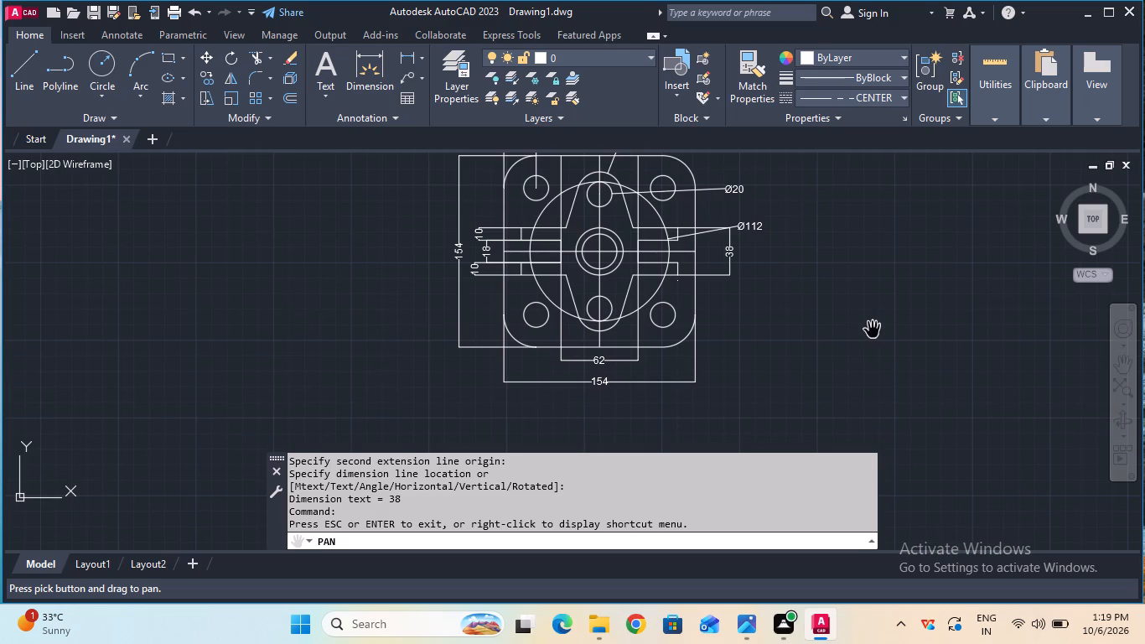
{"action": "key", "text": "Escape"}
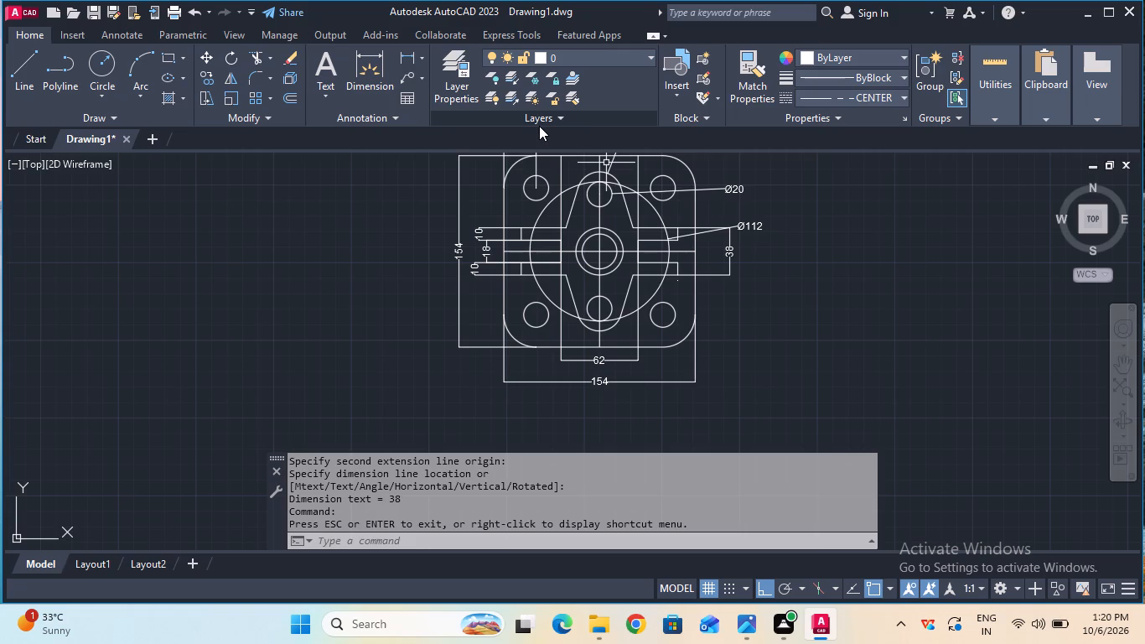
{"action": "left_click", "coordinate": [420, 63]}
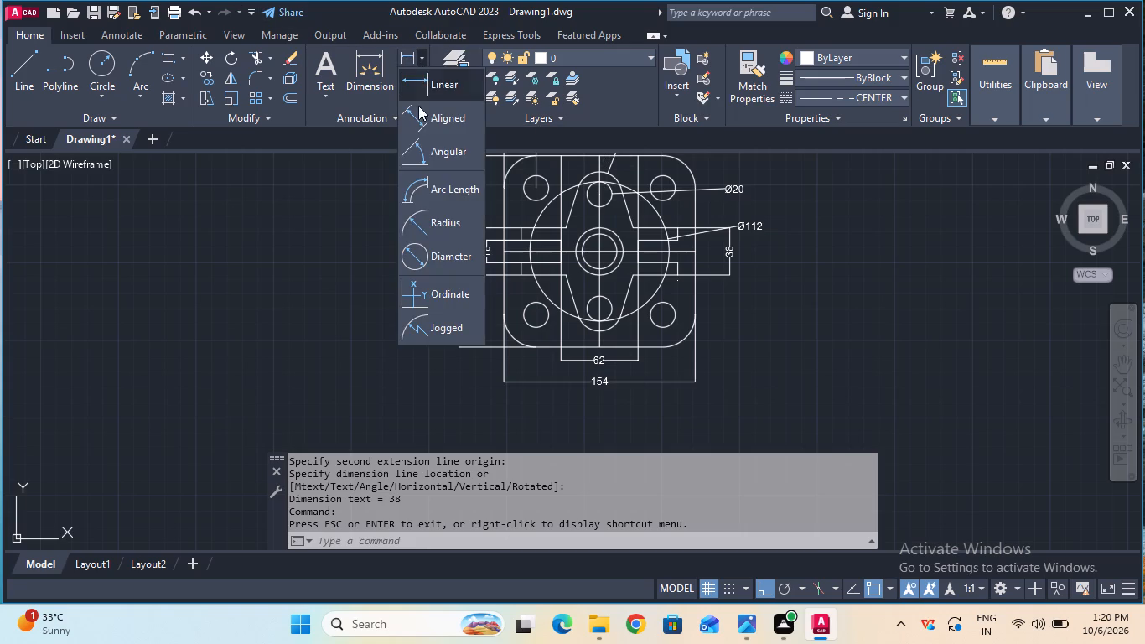
{"action": "left_click", "coordinate": [435, 244]}
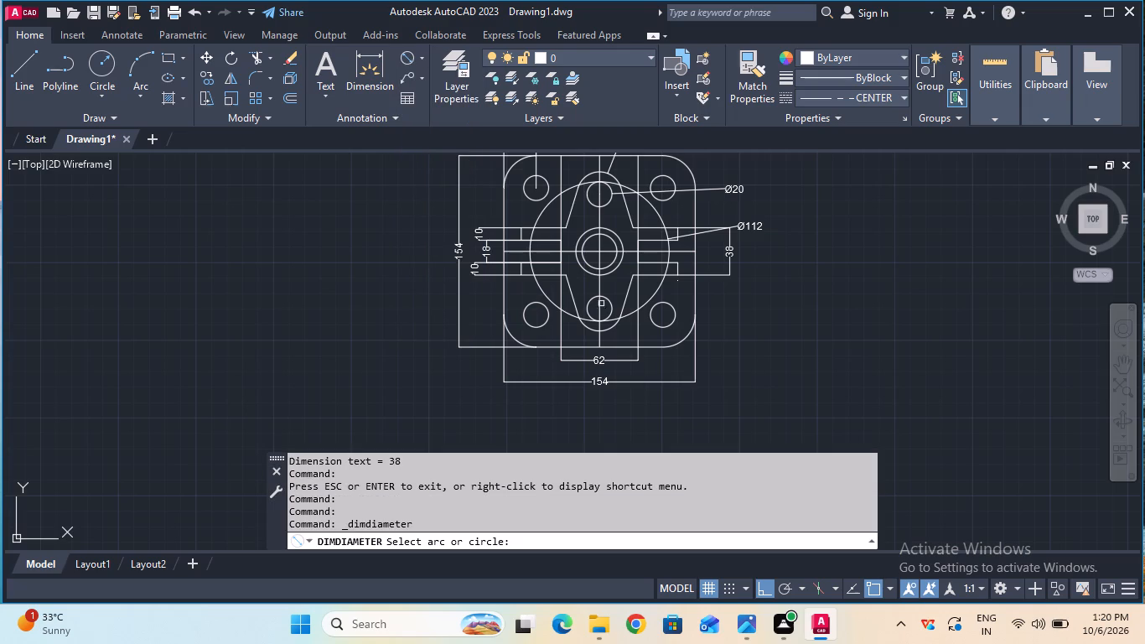
{"action": "left_click", "coordinate": [675, 321]}
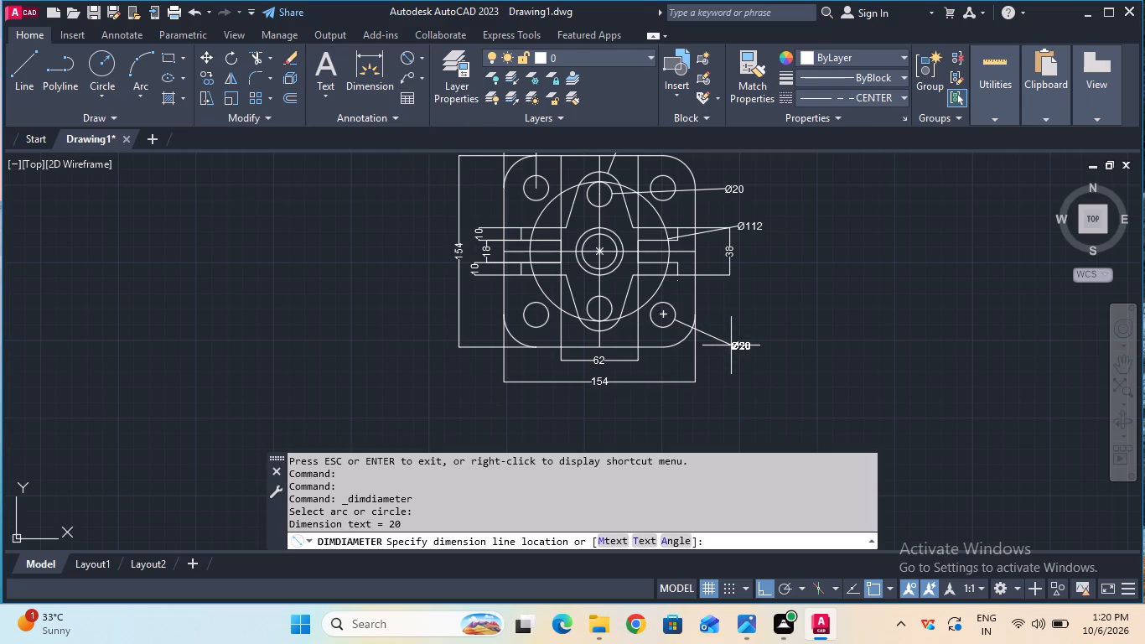
{"action": "left_click", "coordinate": [731, 345]}
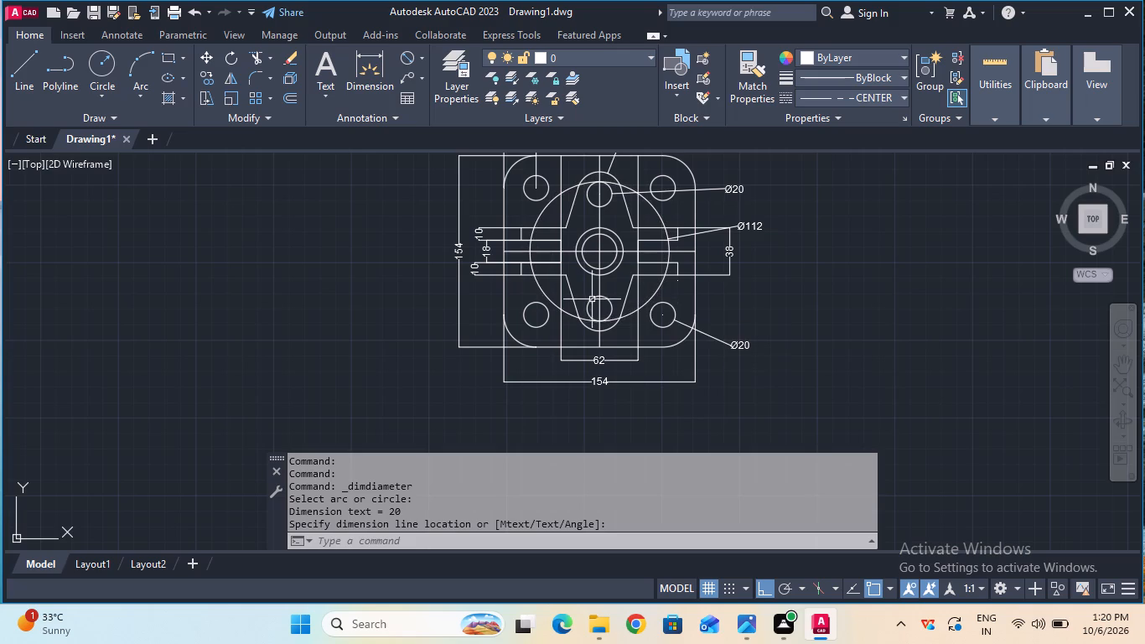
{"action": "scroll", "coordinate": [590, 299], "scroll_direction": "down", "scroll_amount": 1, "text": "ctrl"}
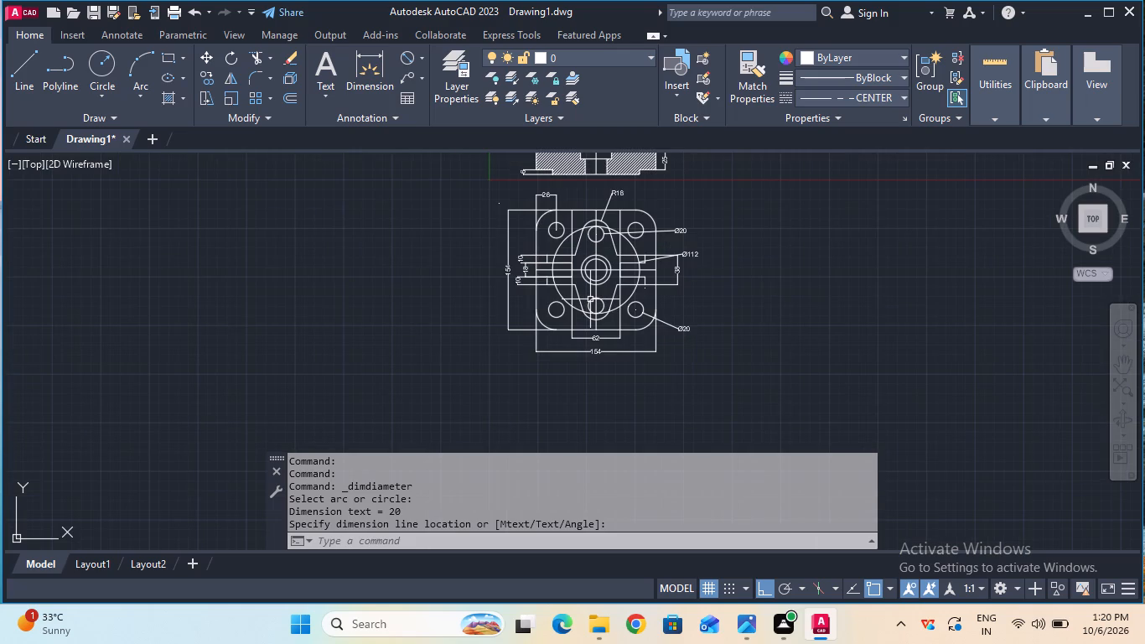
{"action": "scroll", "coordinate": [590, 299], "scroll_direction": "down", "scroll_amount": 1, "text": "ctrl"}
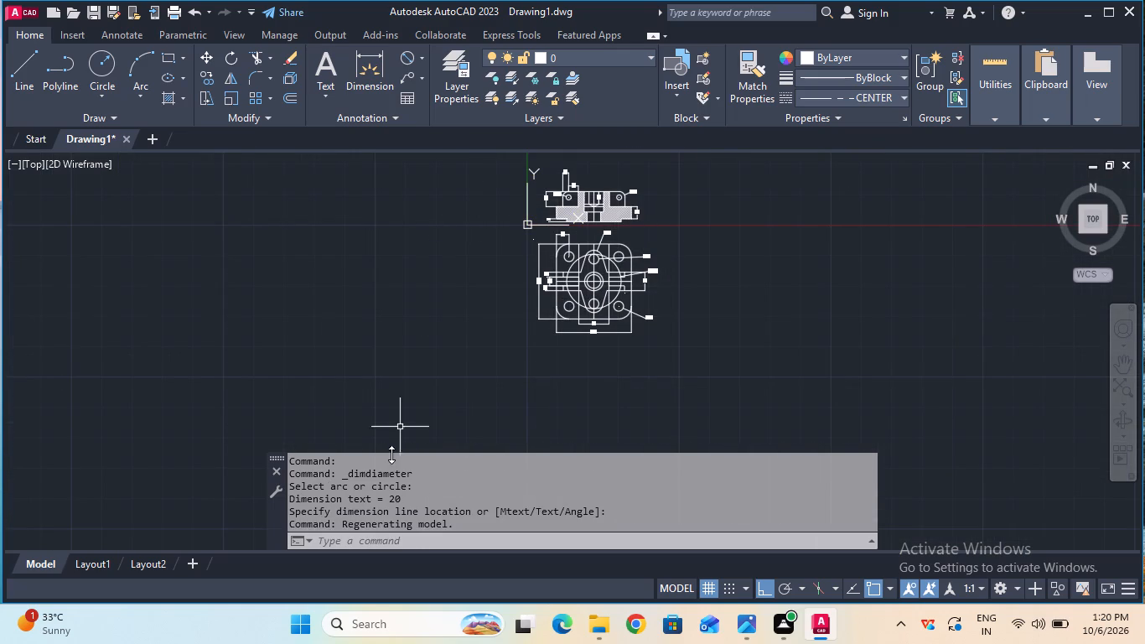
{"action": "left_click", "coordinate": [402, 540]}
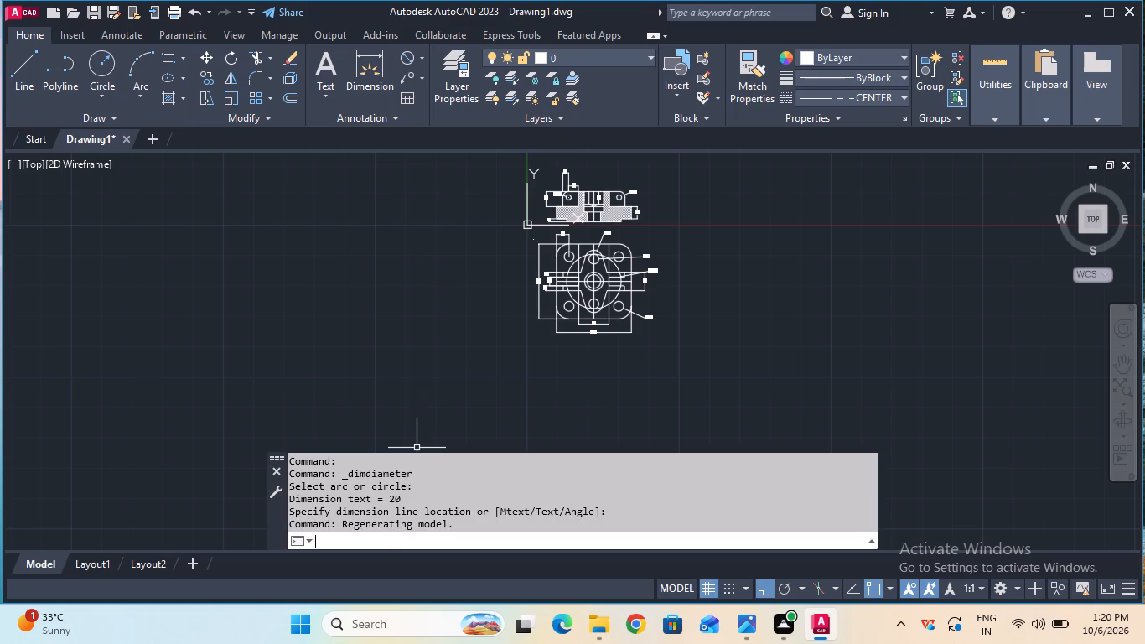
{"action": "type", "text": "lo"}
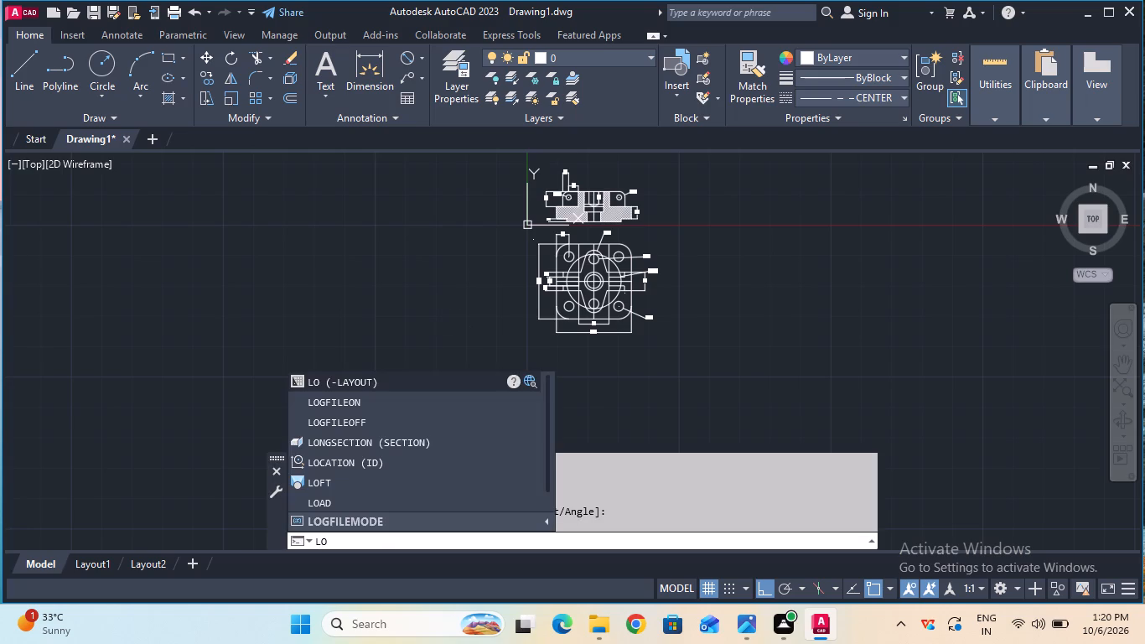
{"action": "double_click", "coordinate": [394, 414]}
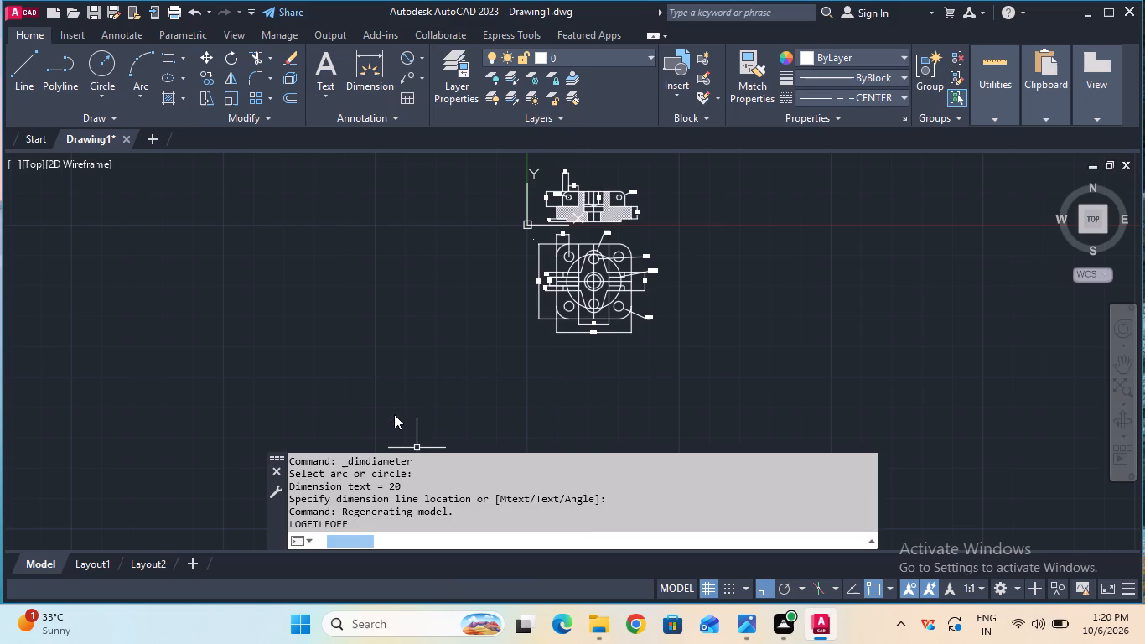
Save the drawing in the Documents folder as Mounting Base, in AutoCAD 2018 Drawing (*.dwg) format.
{"action": "left_click", "coordinate": [88, 14]}
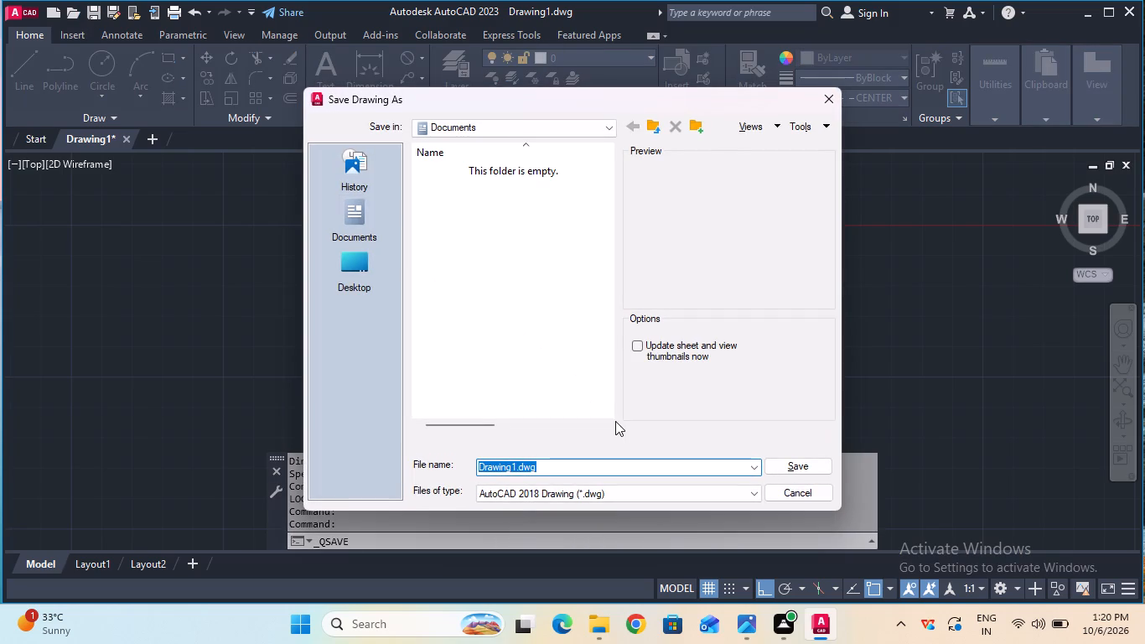
{"action": "key", "text": "BackSpace"}
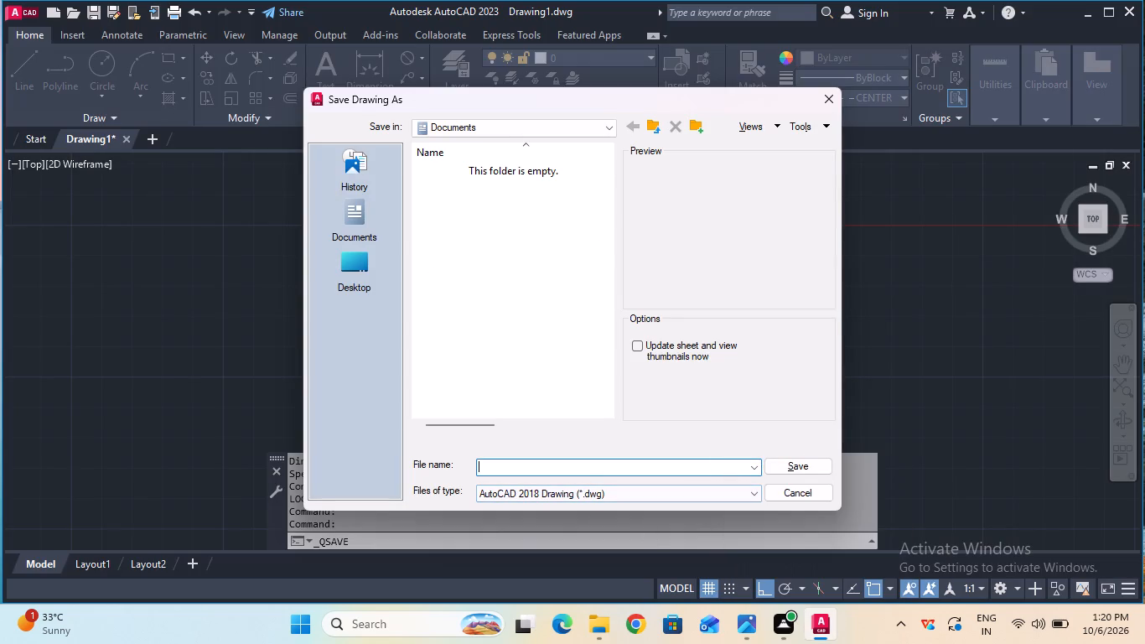
{"action": "key", "text": "m"}
{"action": "type", "text": "ounti"}
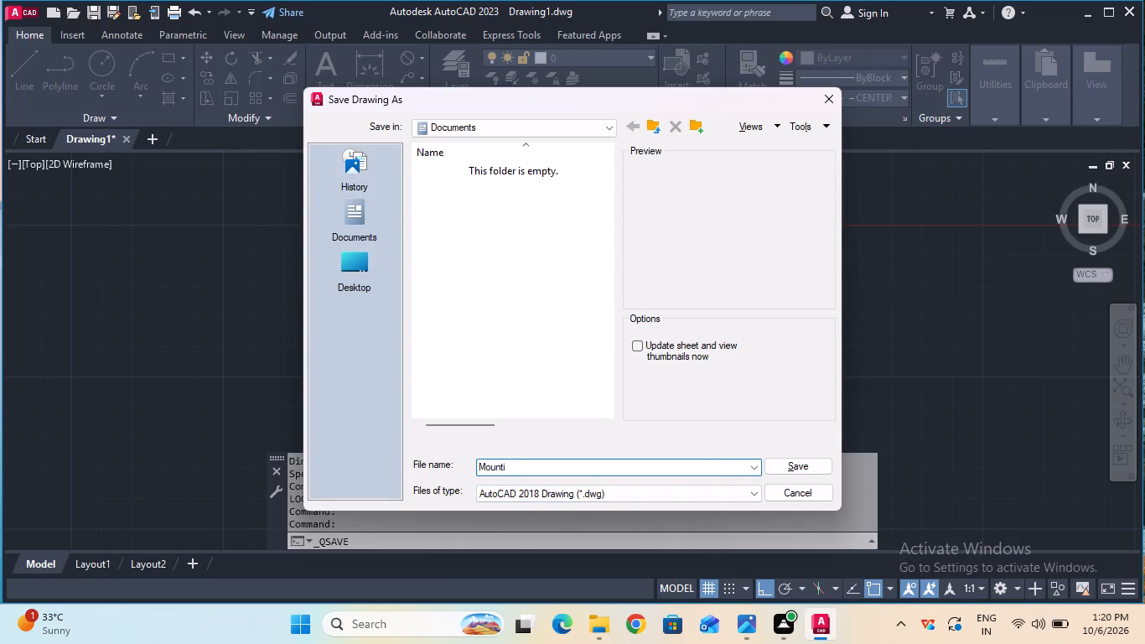
{"action": "key", "text": "n"}
{"action": "key", "text": "g"}
{"action": "key", "text": "space"}
{"action": "key", "text": "b"}
{"action": "type", "text": "ase"}
{"action": "left_click", "coordinate": [779, 467]}
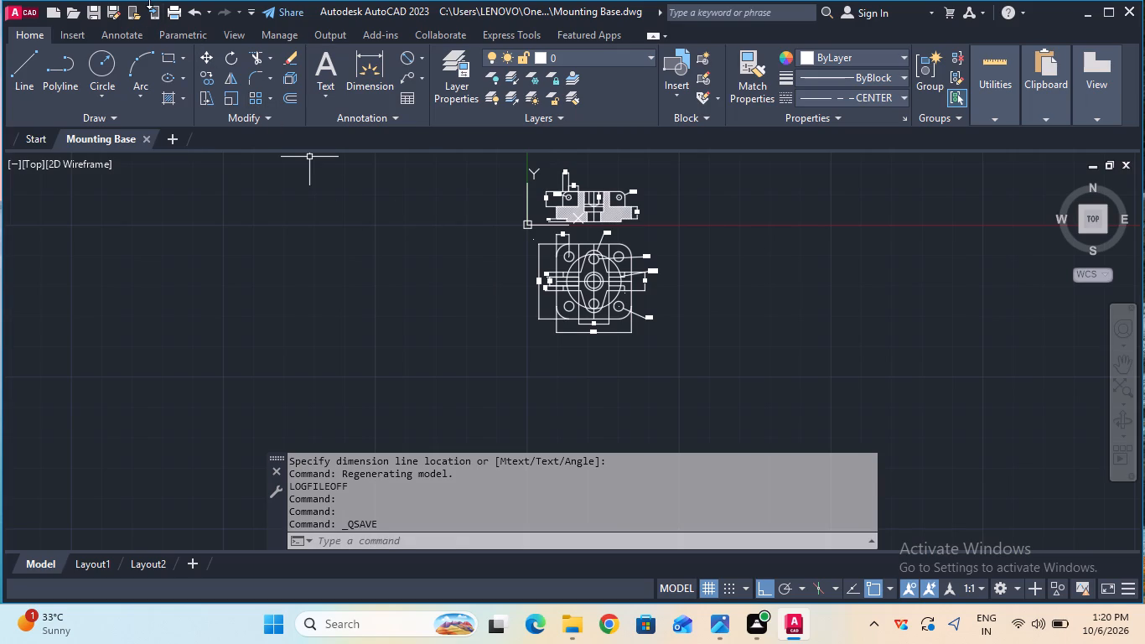
Start a plot of the model with ISO A4 (297.00 x 210.00 MM) paper and the plot centred on the sheet.
{"action": "double_click", "coordinate": [174, 5]}
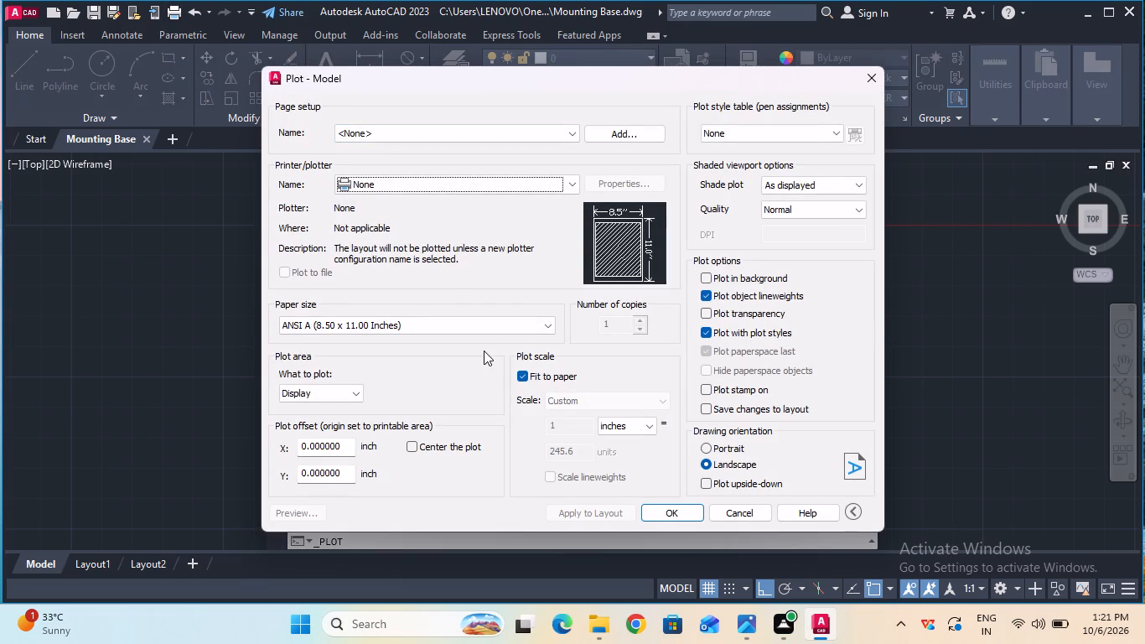
{"action": "left_click", "coordinate": [501, 328]}
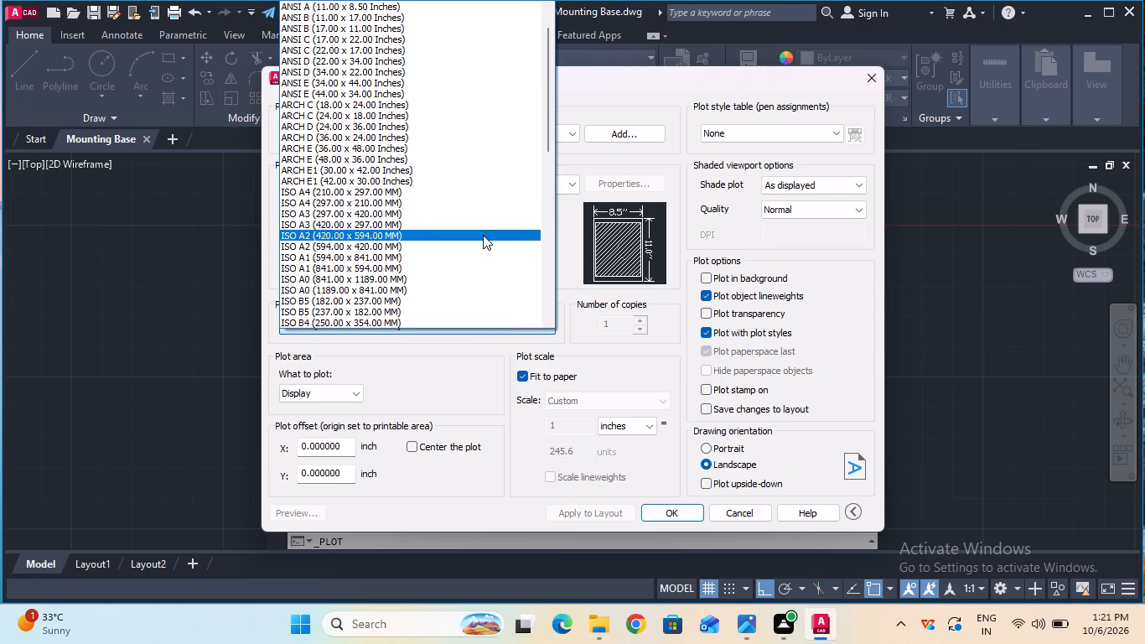
{"action": "double_click", "coordinate": [483, 203]}
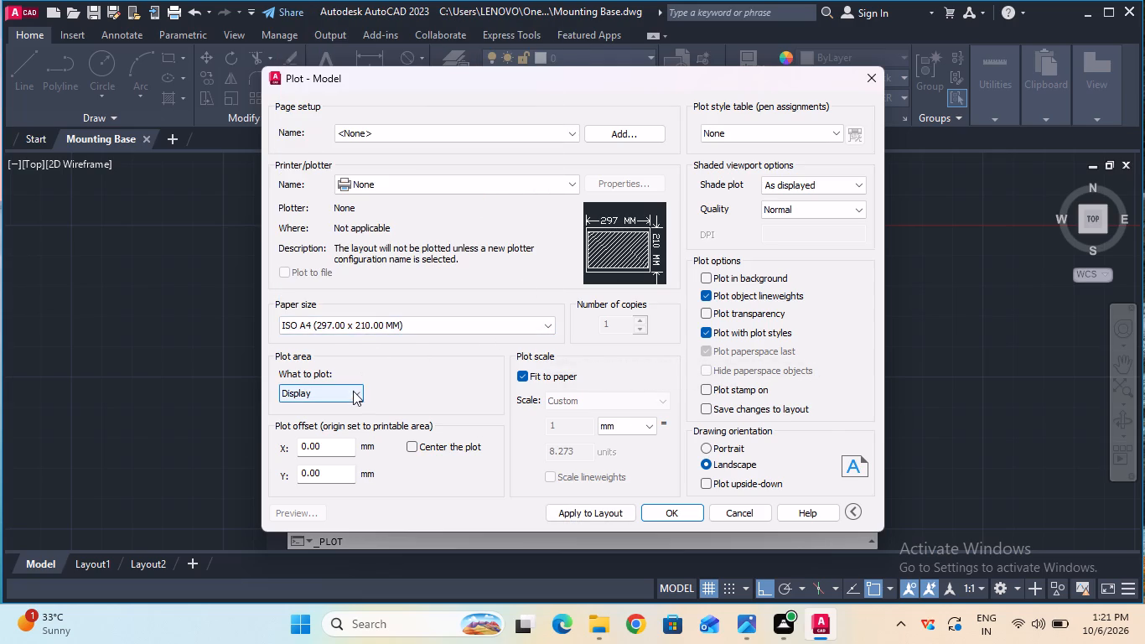
{"action": "double_click", "coordinate": [414, 449]}
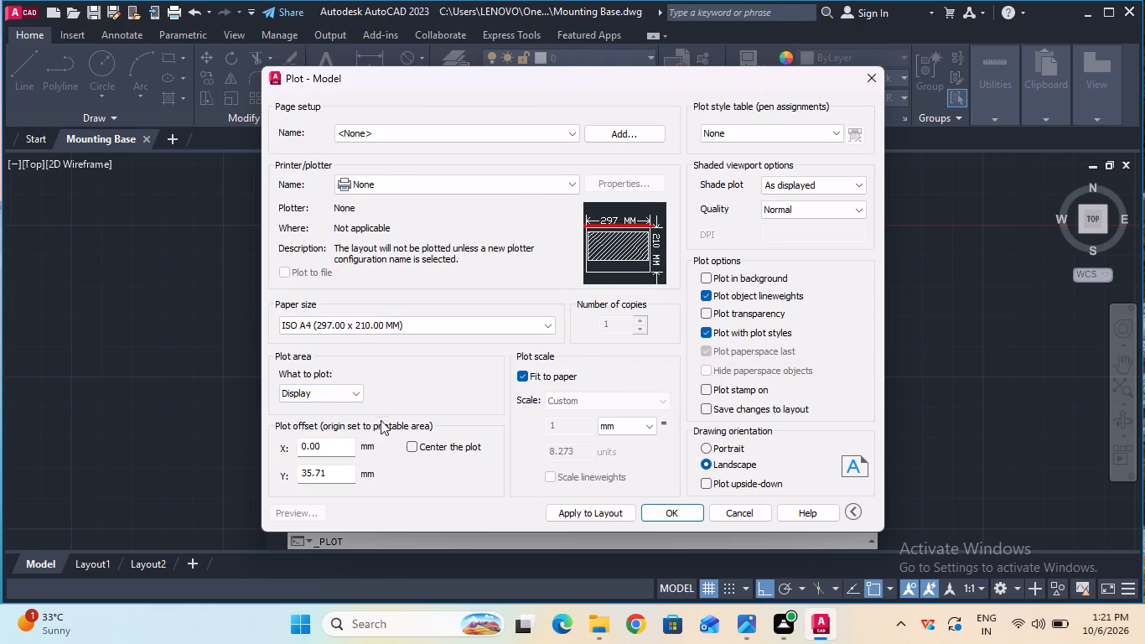
{"action": "double_click", "coordinate": [355, 392]}
{"action": "double_click", "coordinate": [355, 392]}
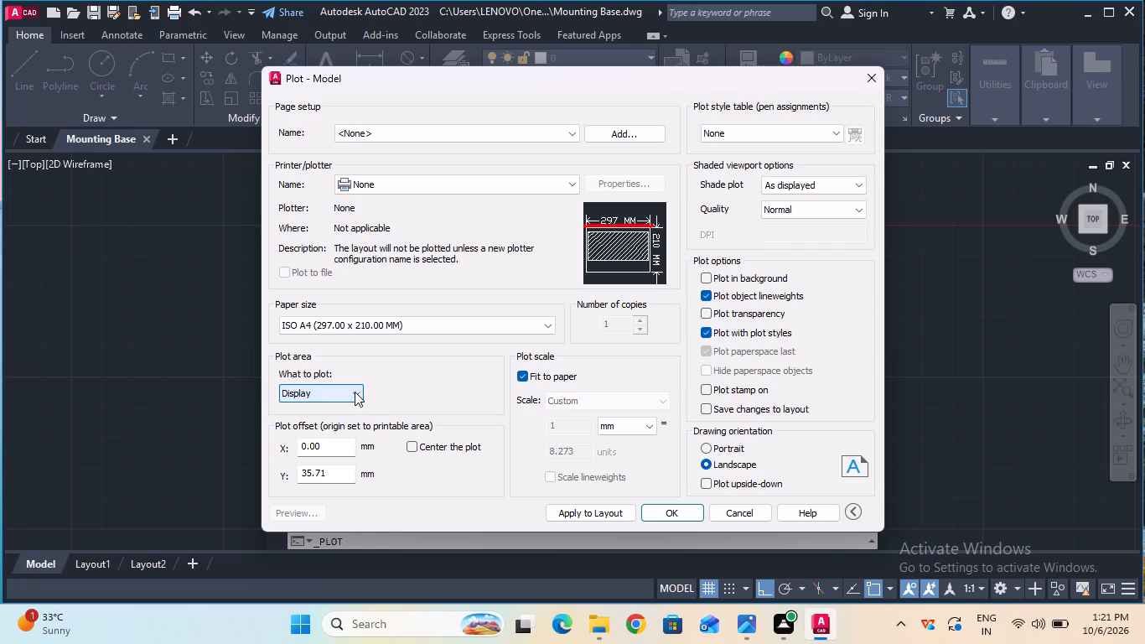
{"action": "left_click", "coordinate": [408, 443]}
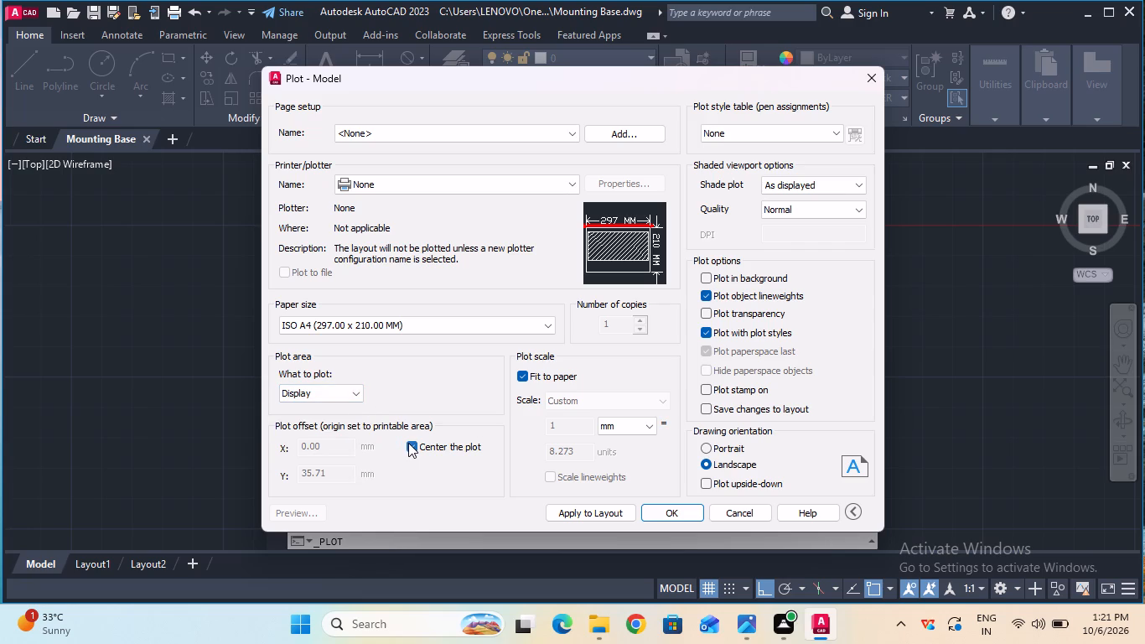
Set the plot area to a window enclosing both the section view and the top view with their dimensions.
{"action": "double_click", "coordinate": [338, 390]}
{"action": "double_click", "coordinate": [338, 390]}
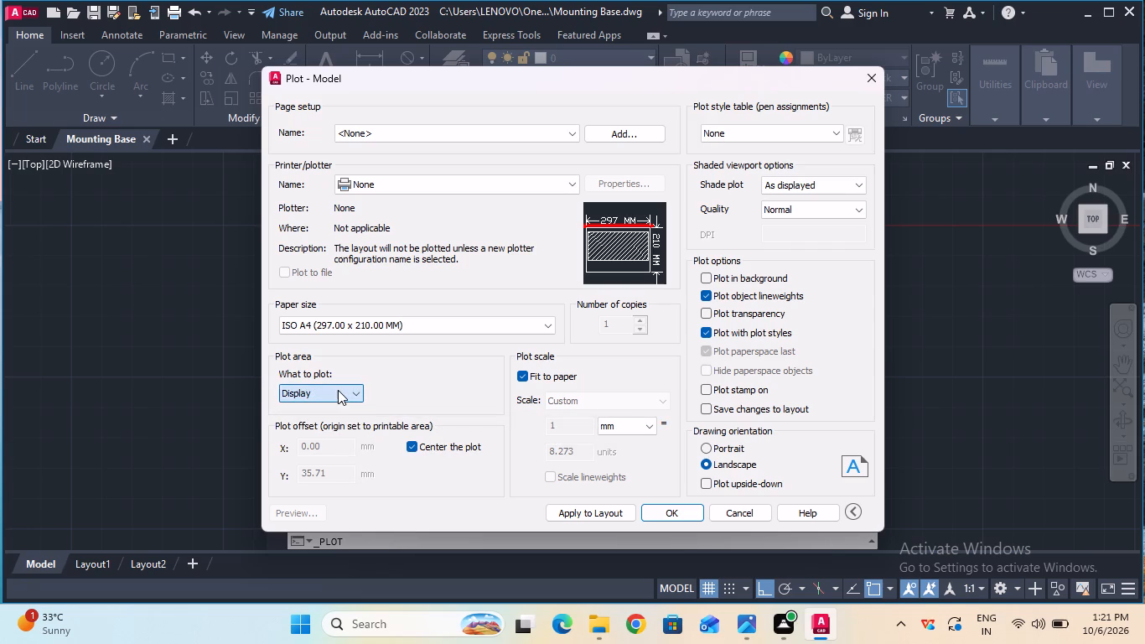
{"action": "double_click", "coordinate": [338, 390]}
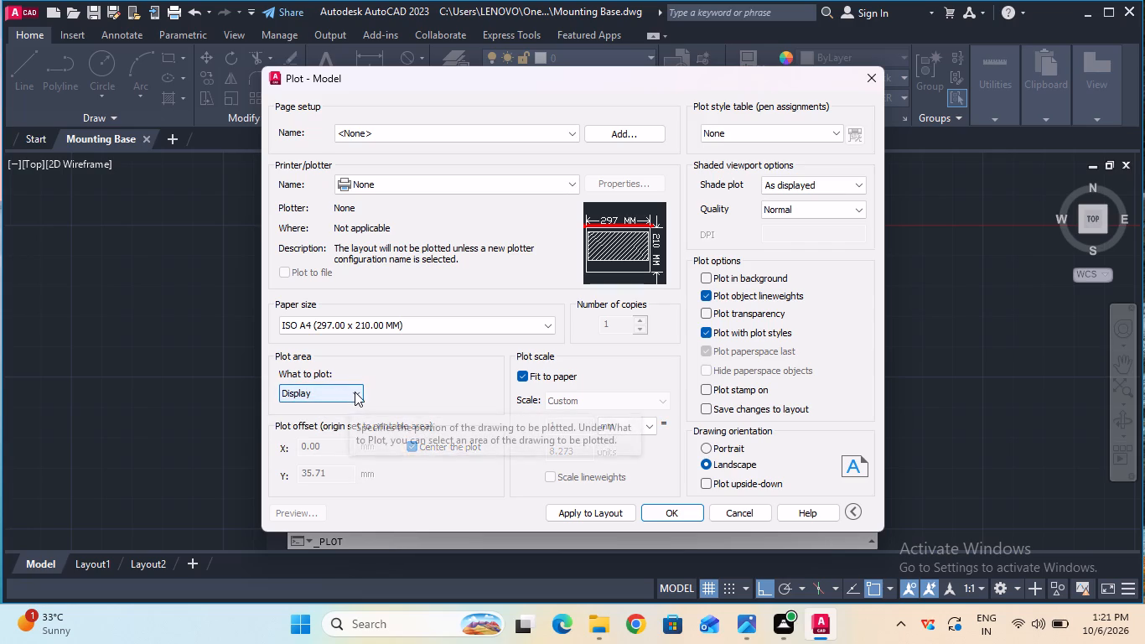
{"action": "double_click", "coordinate": [355, 392]}
{"action": "double_click", "coordinate": [355, 392]}
{"action": "double_click", "coordinate": [355, 392]}
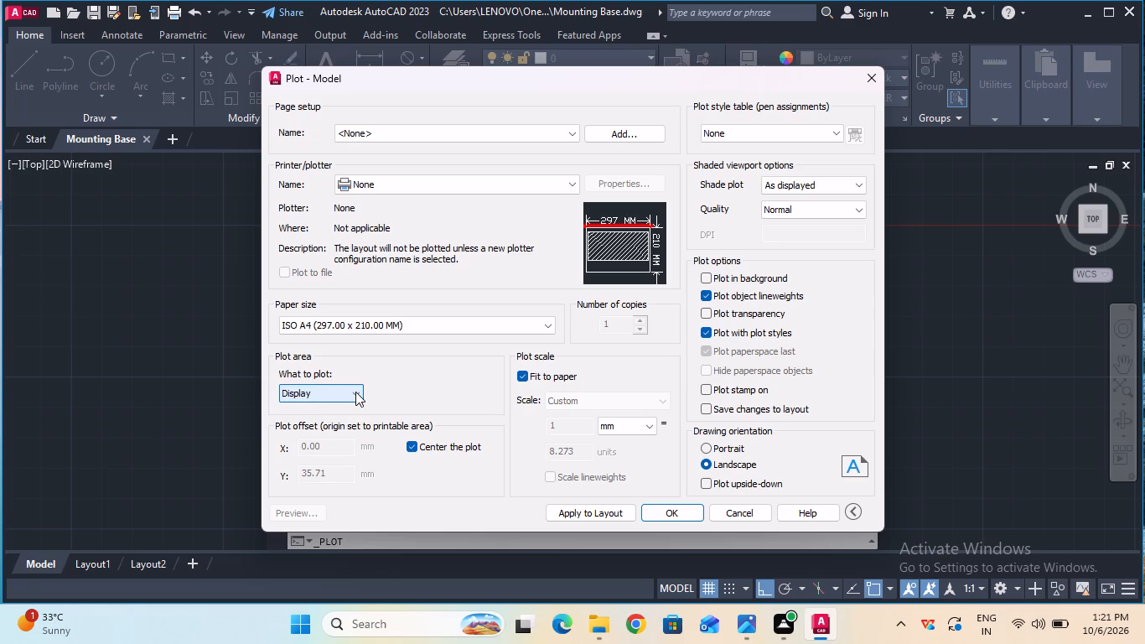
{"action": "left_click", "coordinate": [355, 392]}
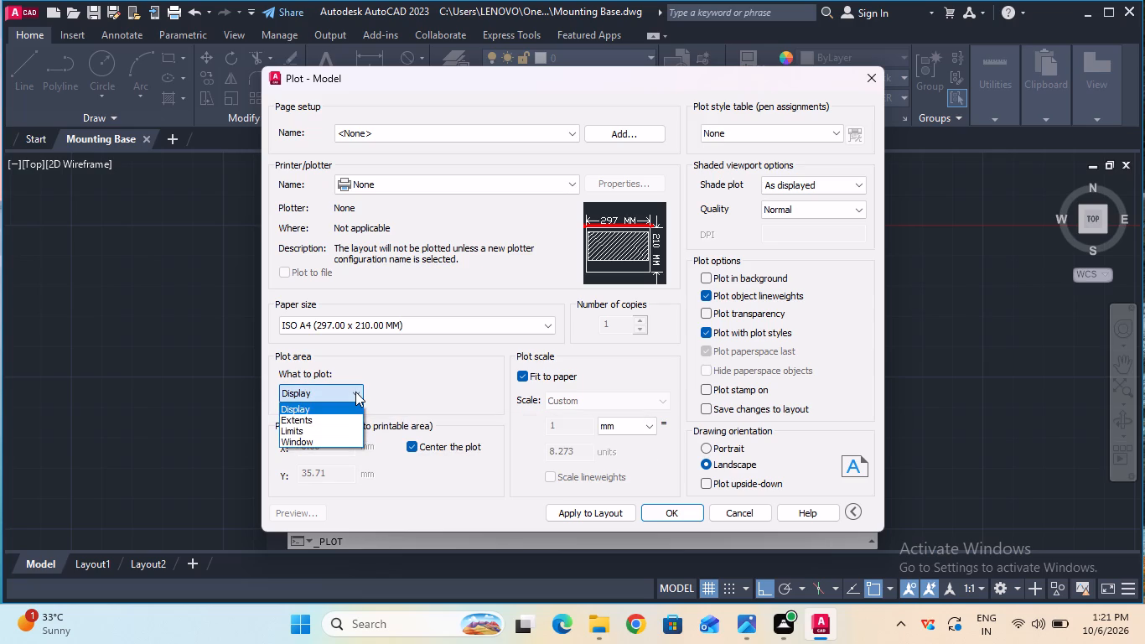
{"action": "double_click", "coordinate": [339, 438]}
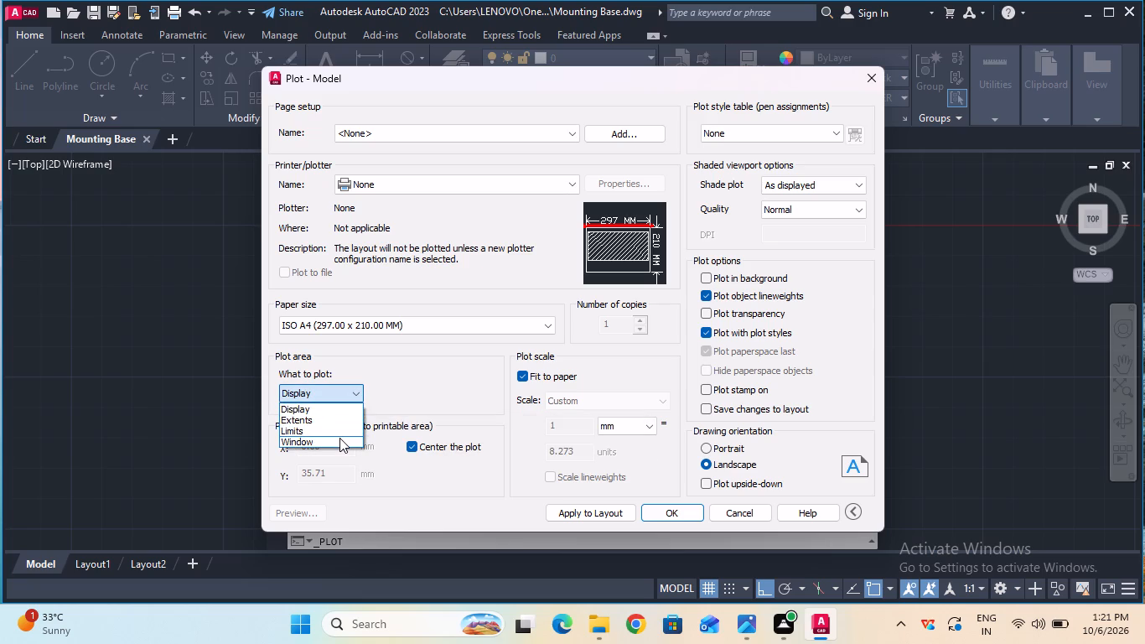
{"action": "left_click", "coordinate": [341, 440]}
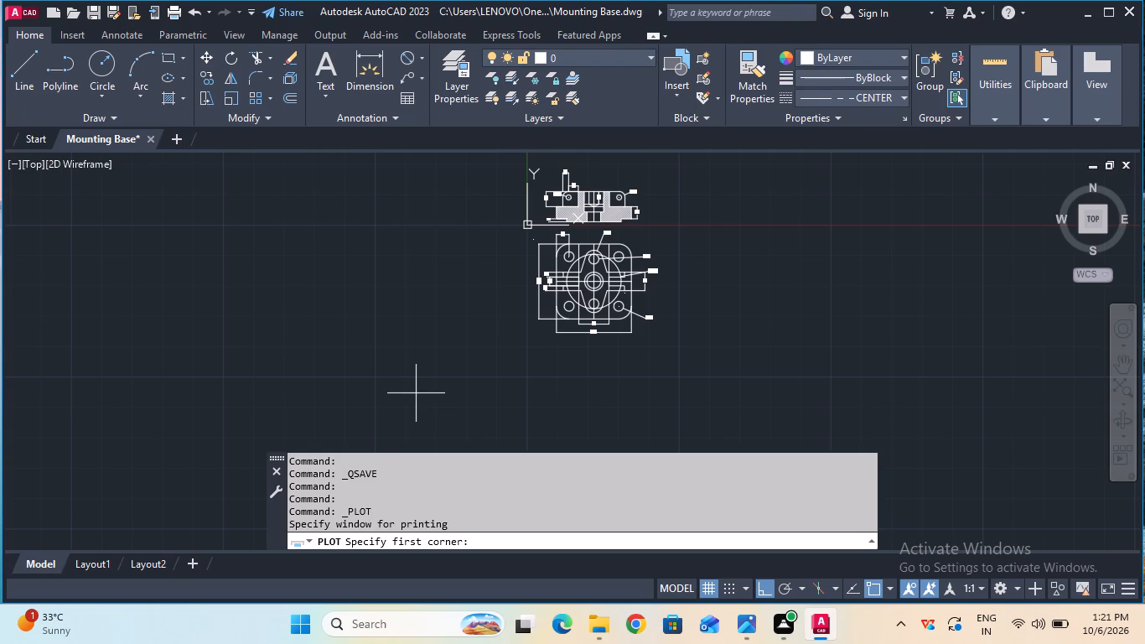
{"action": "scroll", "coordinate": [416, 393], "scroll_direction": "down", "scroll_amount": 1, "text": "ctrl"}
{"action": "left_click", "coordinate": [460, 216]}
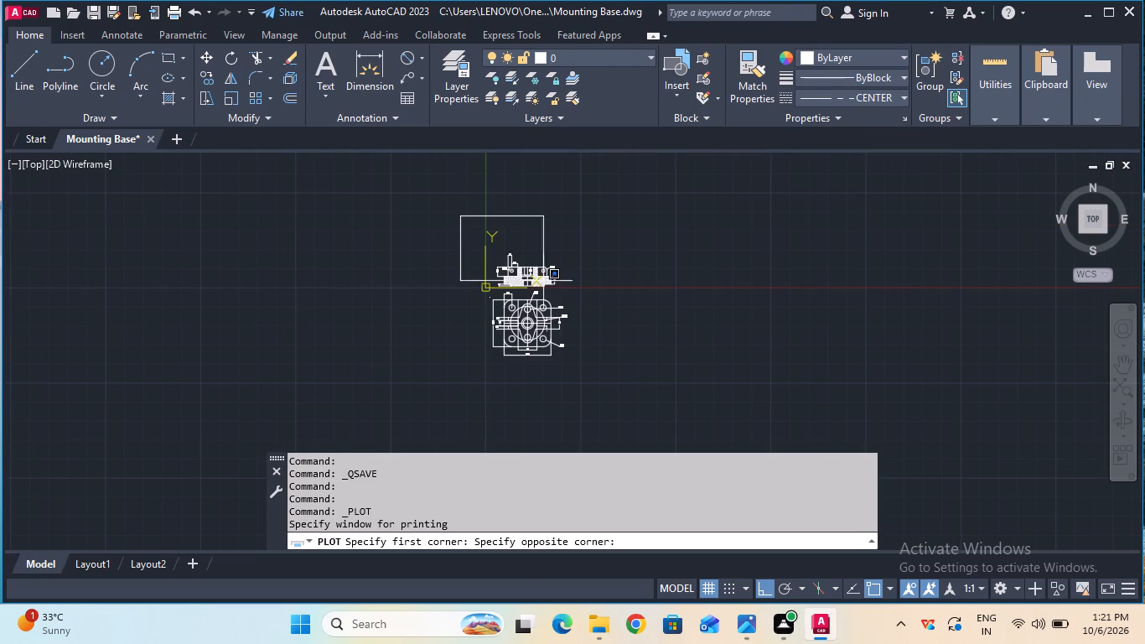
{"action": "double_click", "coordinate": [589, 382]}
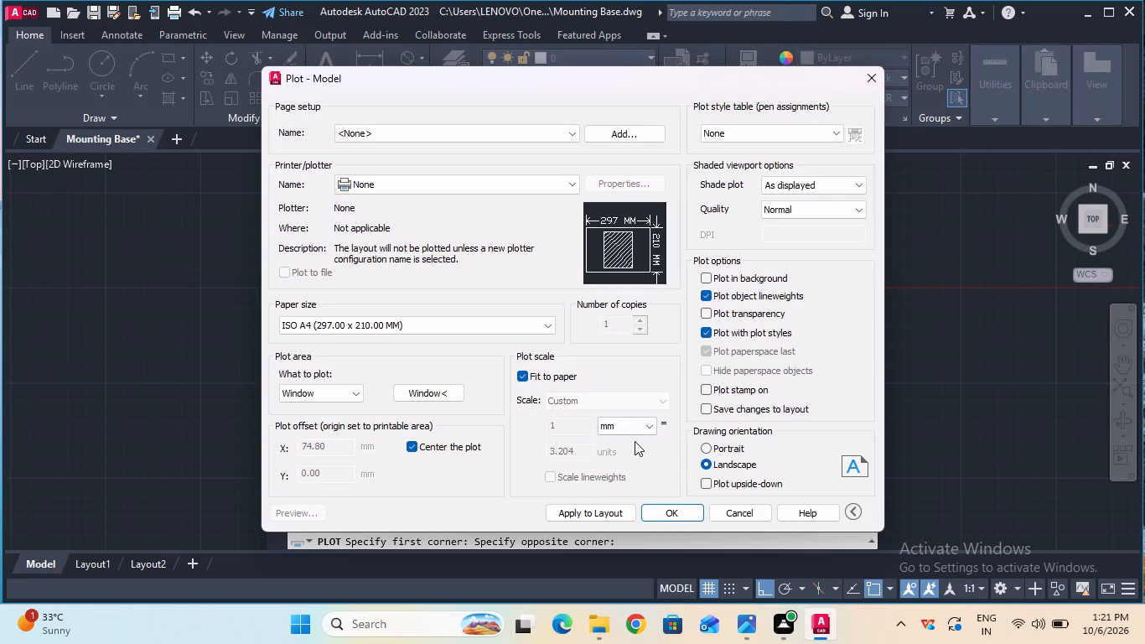
Plot with DWG To PDF.pc3 and save the output in Documents as Mounting Base-Model.pdf.
{"action": "left_click", "coordinate": [537, 188]}
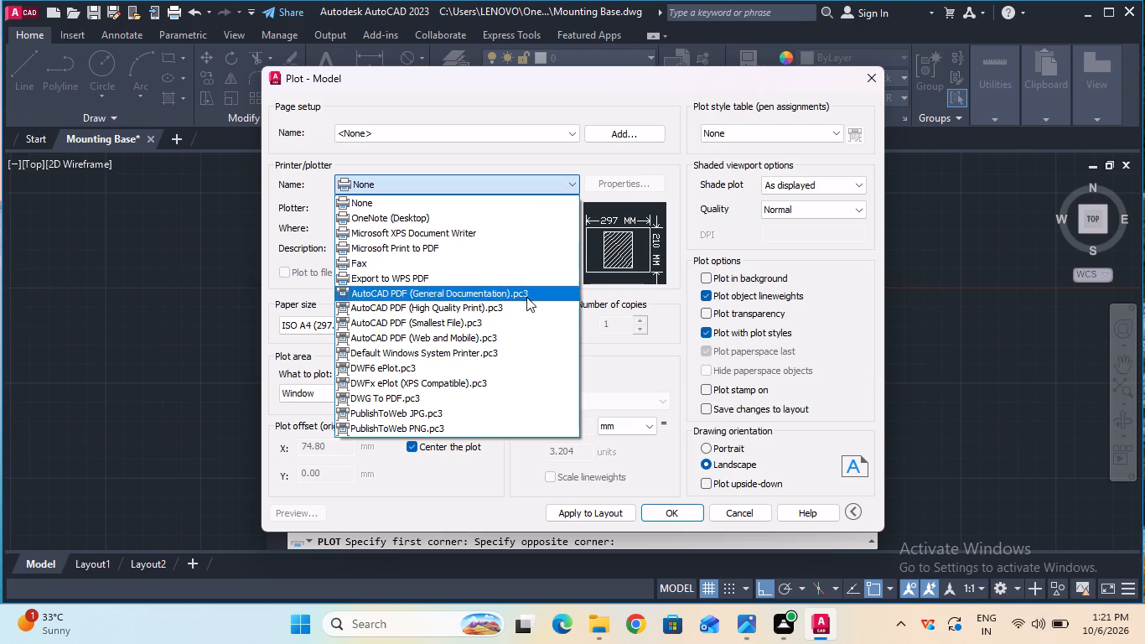
{"action": "left_click", "coordinate": [512, 397]}
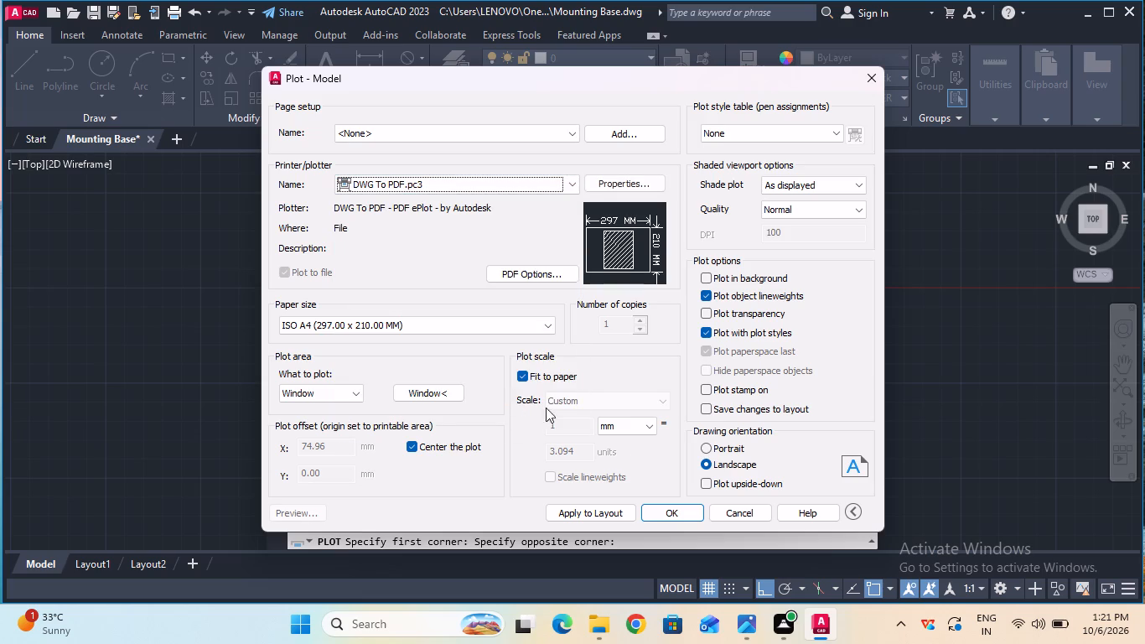
{"action": "left_click", "coordinate": [661, 512]}
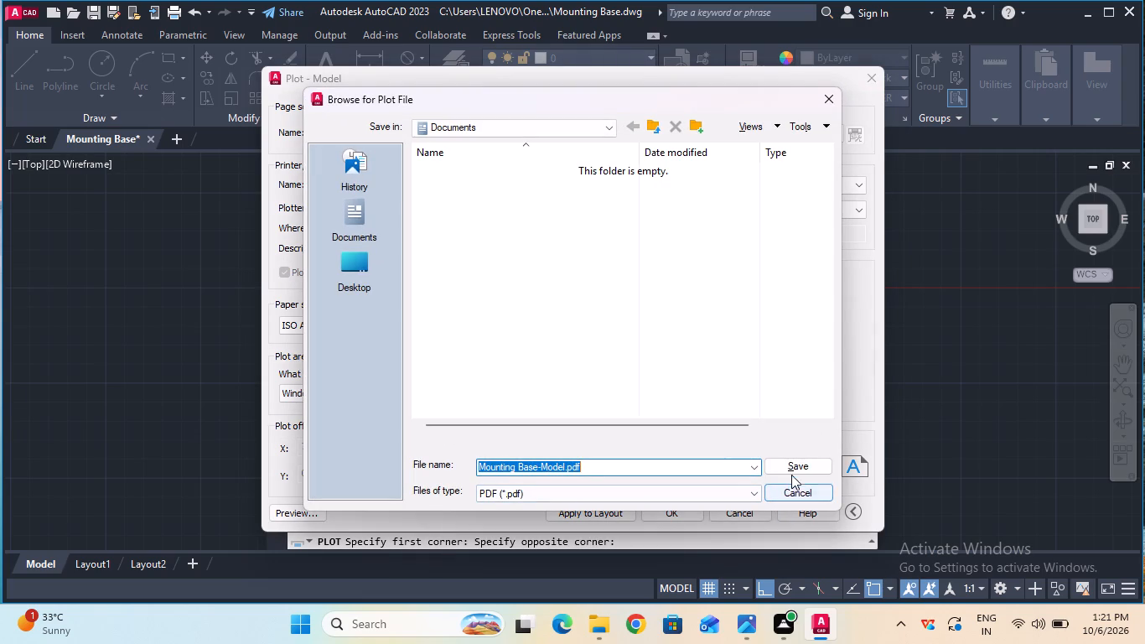
{"action": "double_click", "coordinate": [795, 468]}
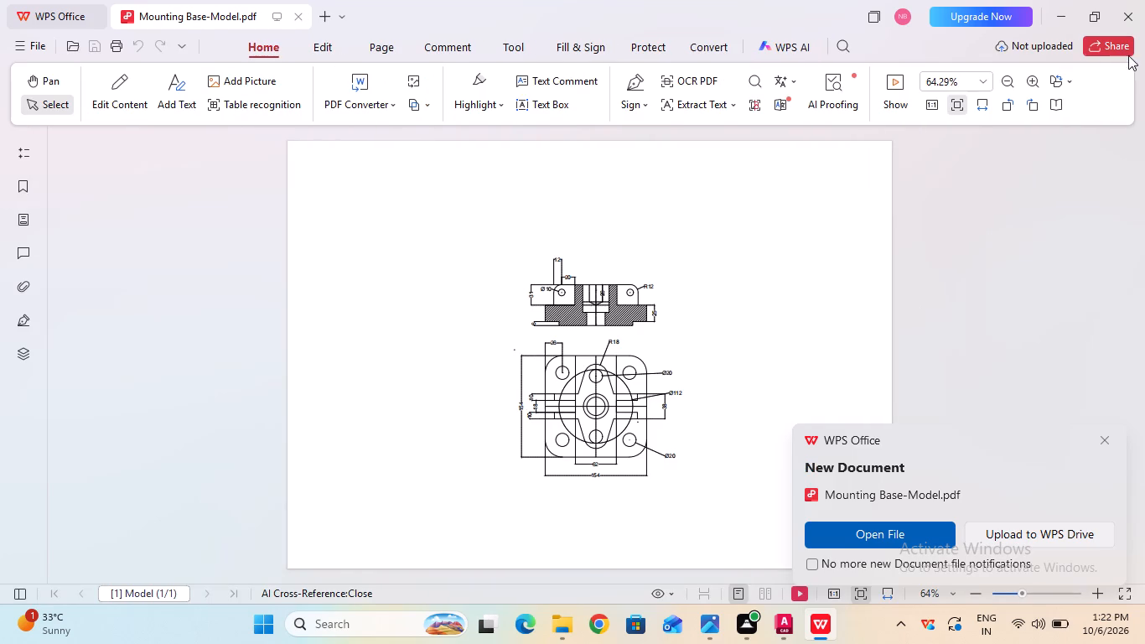
Close the plotted PDF in WPS Office and dismiss the new document notification.
{"action": "left_click", "coordinate": [1132, 25]}
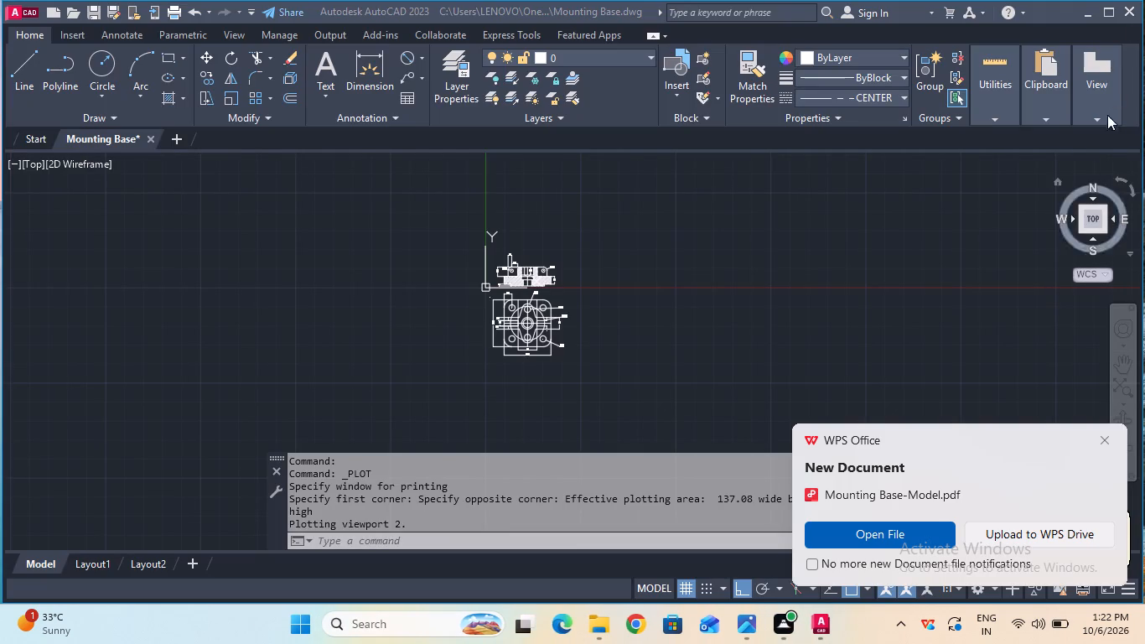
{"action": "left_click", "coordinate": [1128, 18]}
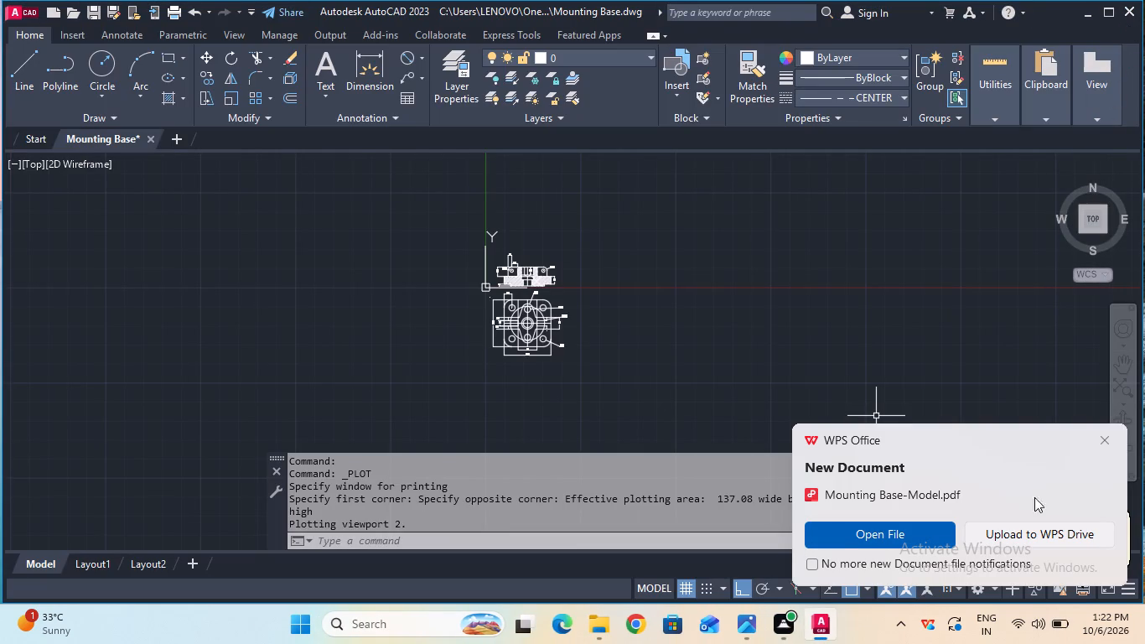
{"action": "left_click", "coordinate": [1102, 439]}
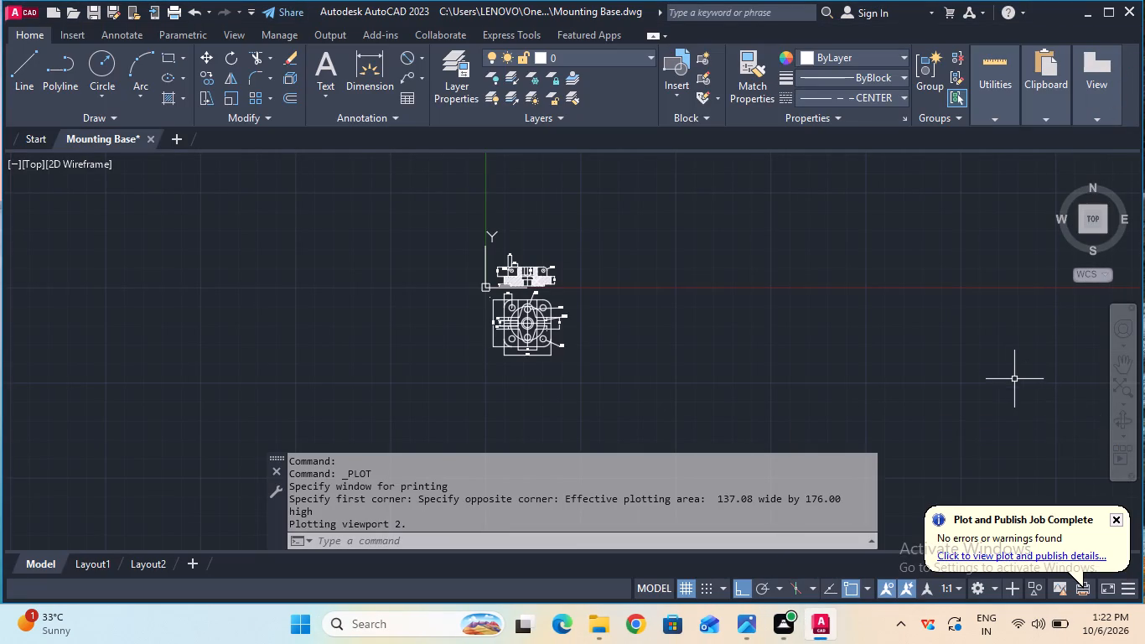
Exit AutoCAD, saving the changes to Mounting Base.dwg.
{"action": "left_click", "coordinate": [1124, 12]}
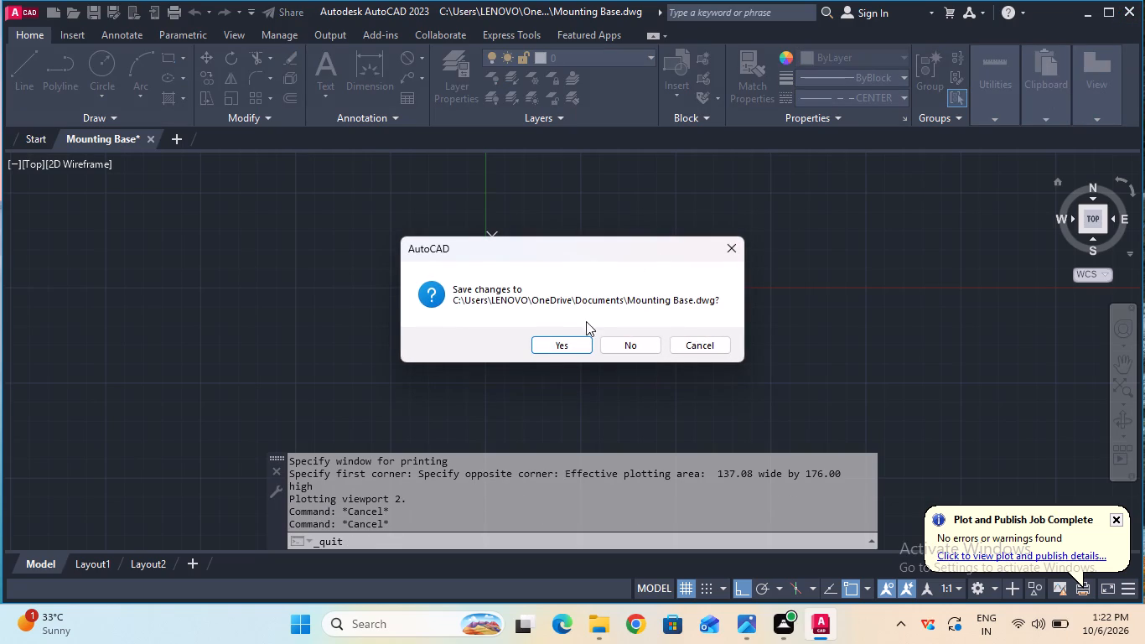
{"action": "left_click", "coordinate": [579, 339]}
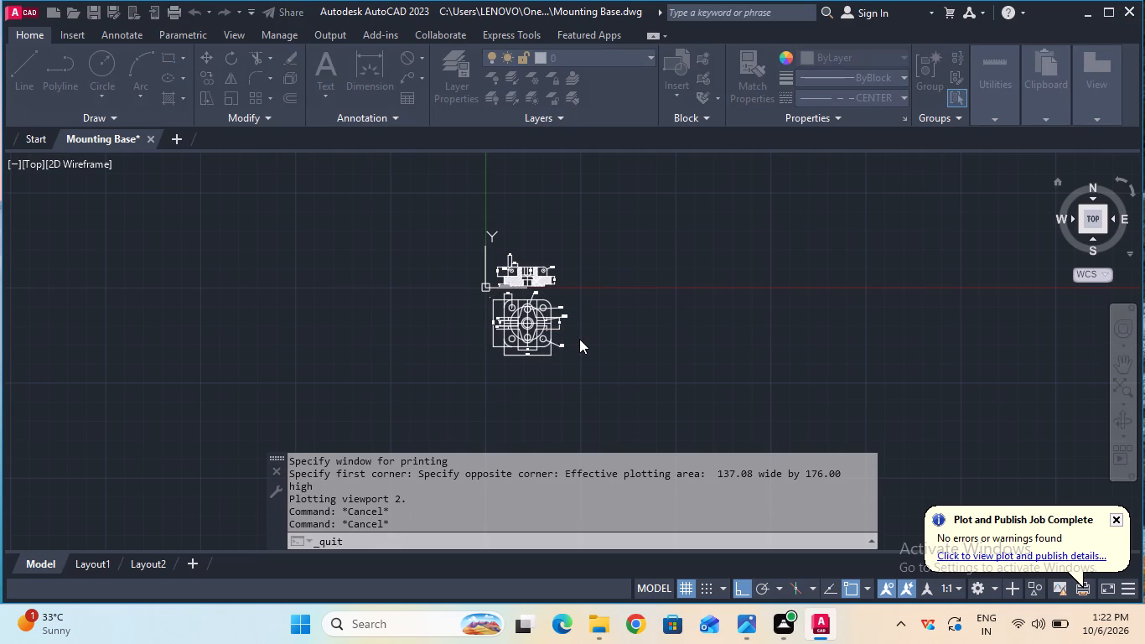